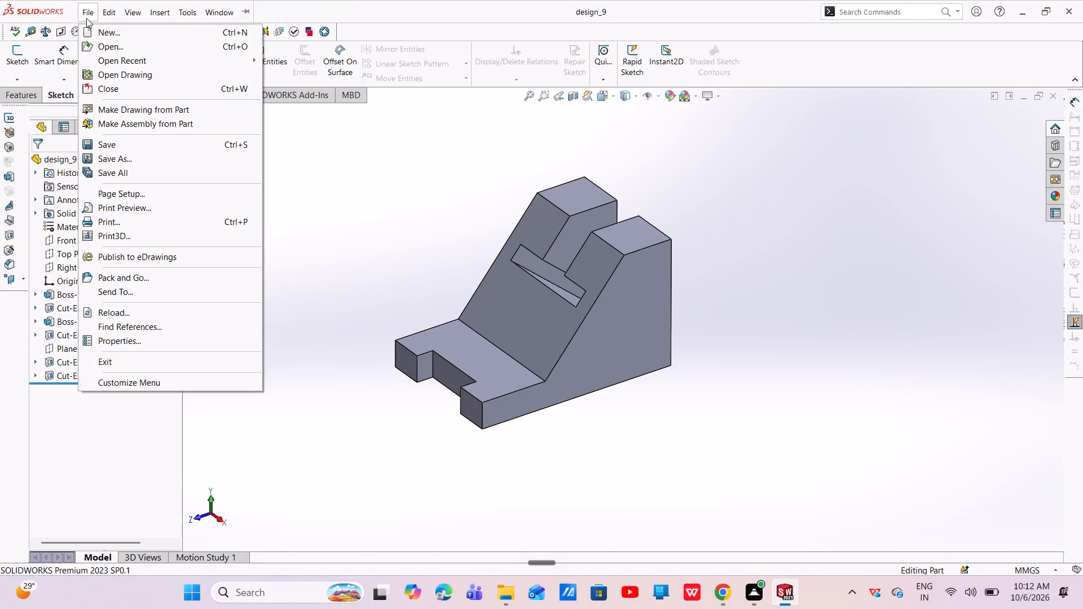
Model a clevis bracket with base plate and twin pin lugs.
Create a new part document.
click(101, 30)
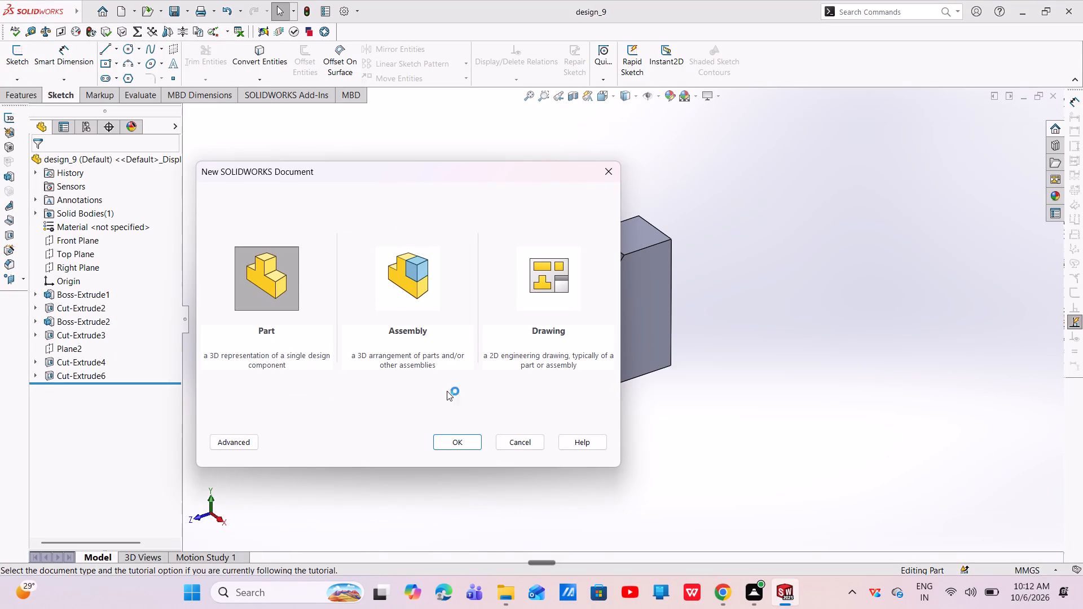
click(463, 439)
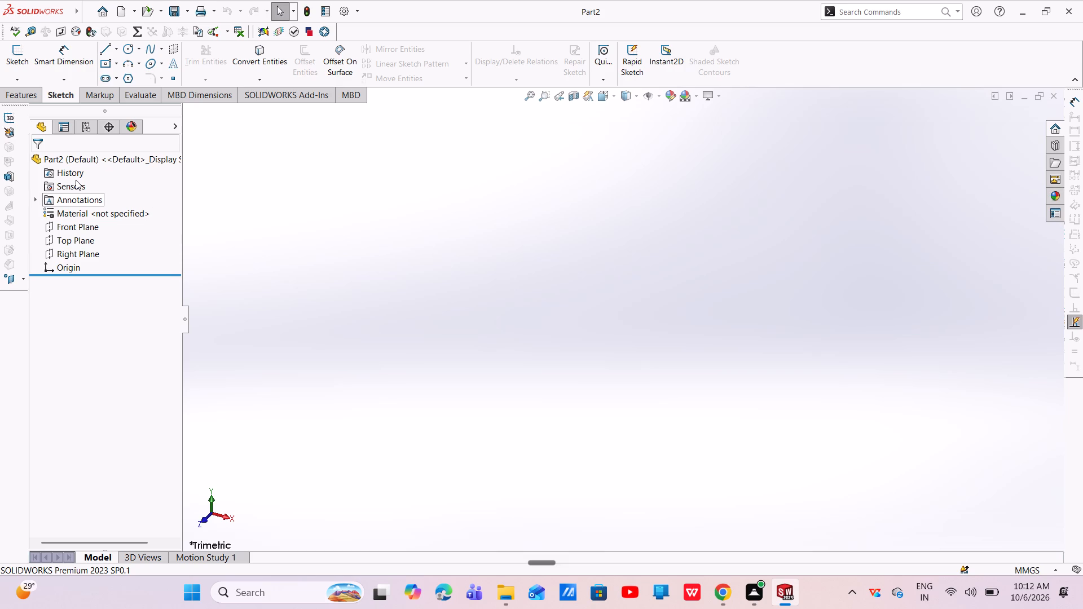
Sketch a vertical midpoint line about 166 mm long on the Top Plane, centred on the origin.
click(78, 234)
click(137, 218)
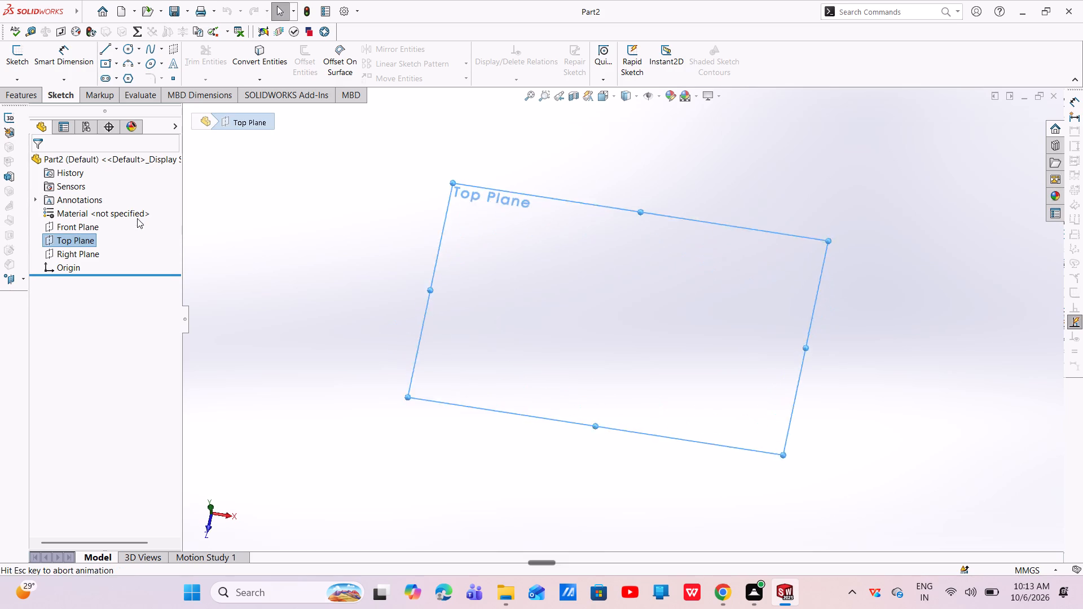
click(117, 51)
click(126, 93)
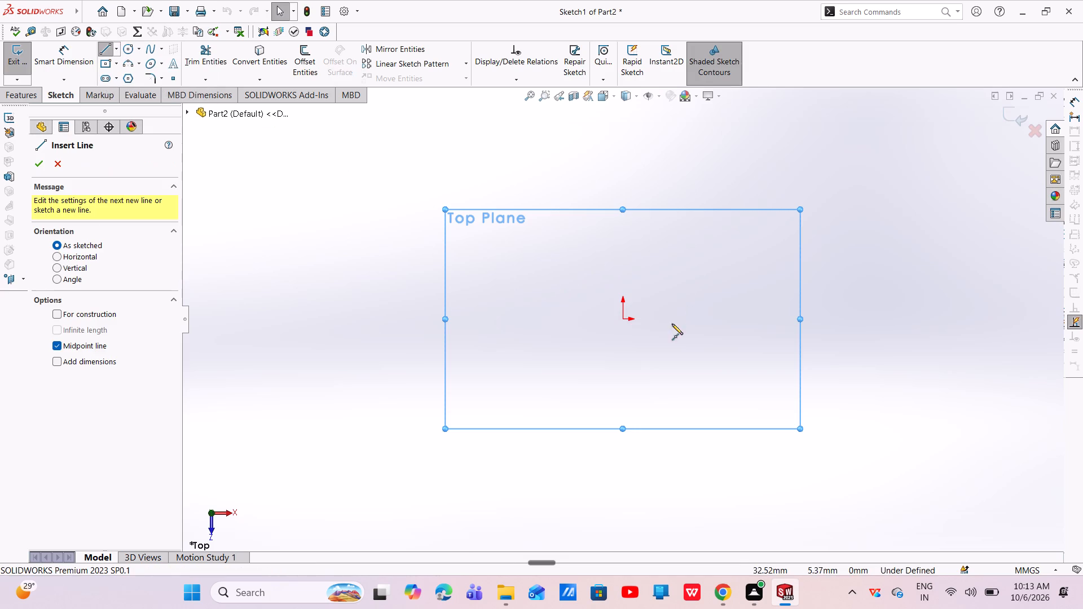
click(622, 319)
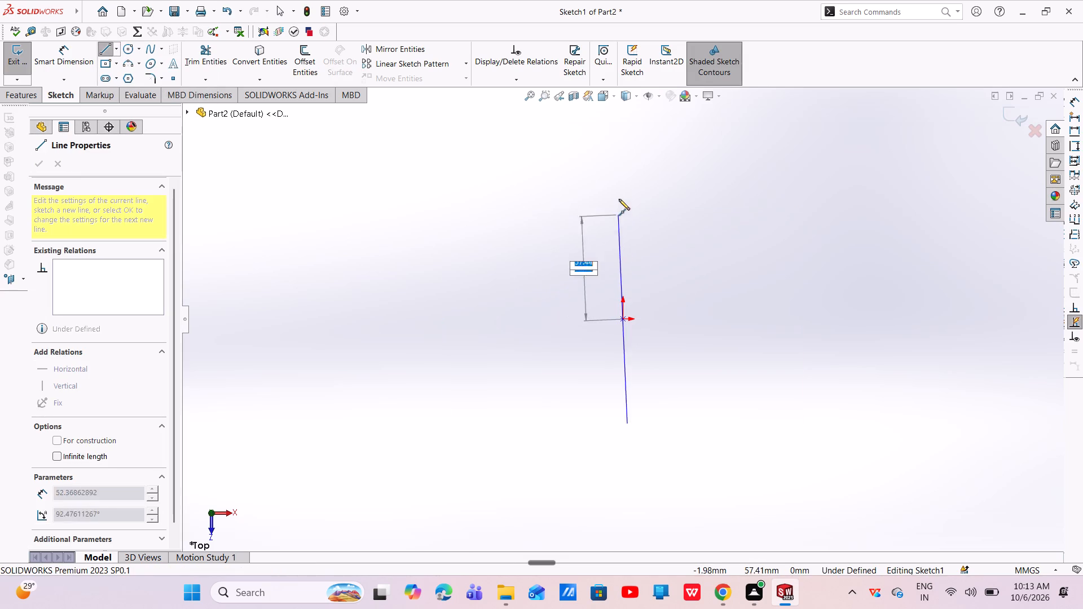
click(625, 154)
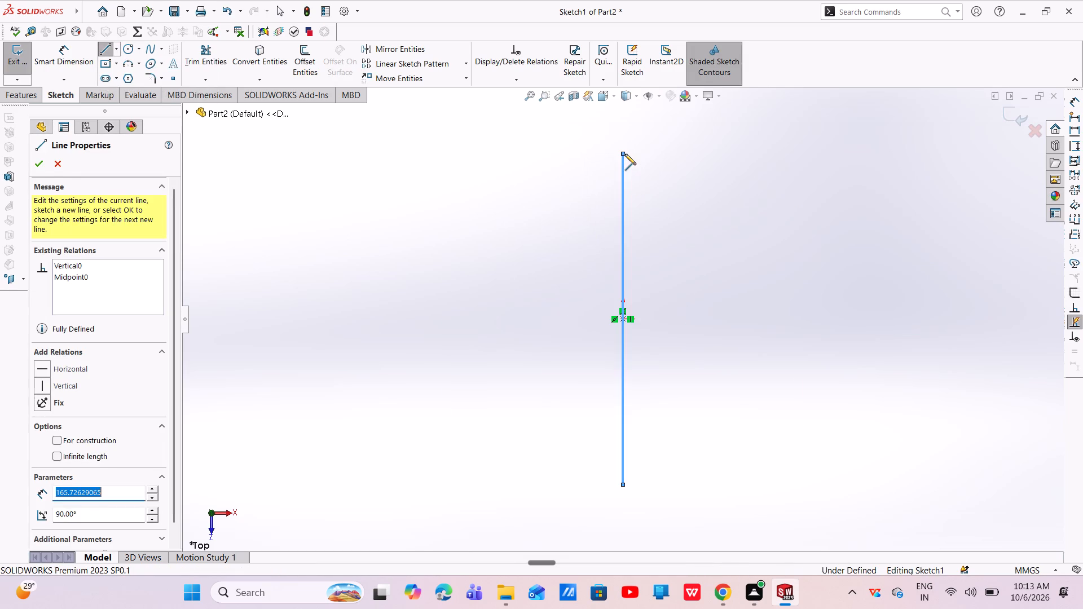
key(Escape)
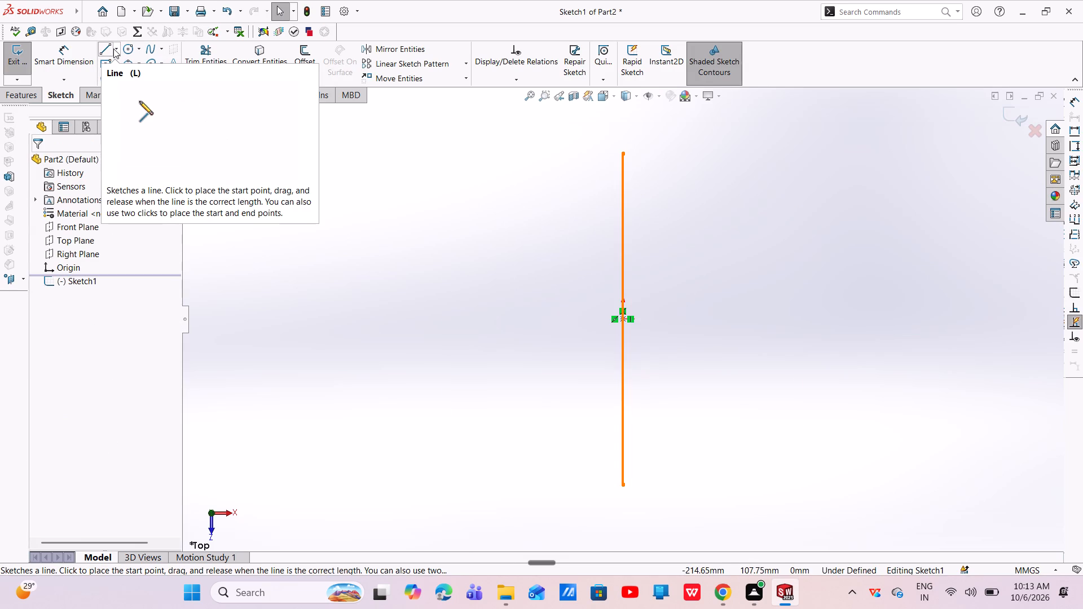
Sketch a horizontal midpoint line about 267 mm long, centred on the origin.
click(115, 50)
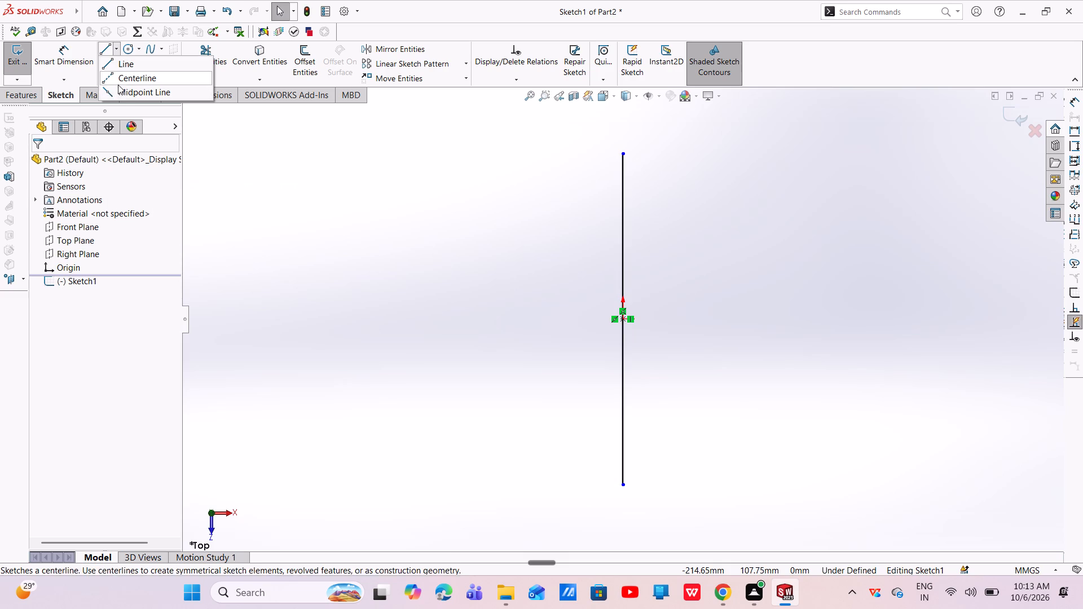
click(122, 92)
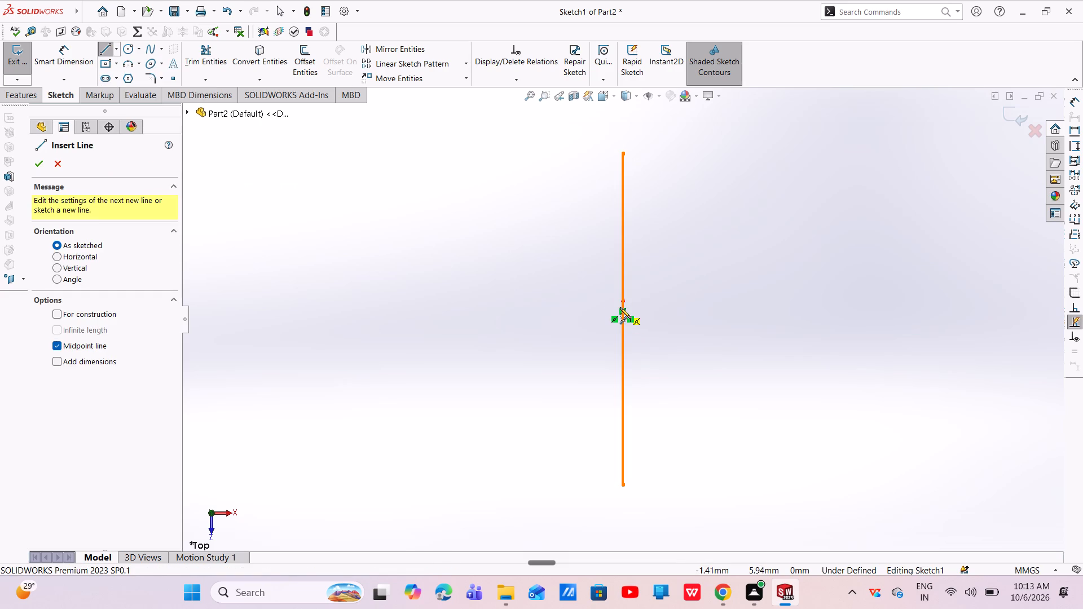
click(623, 320)
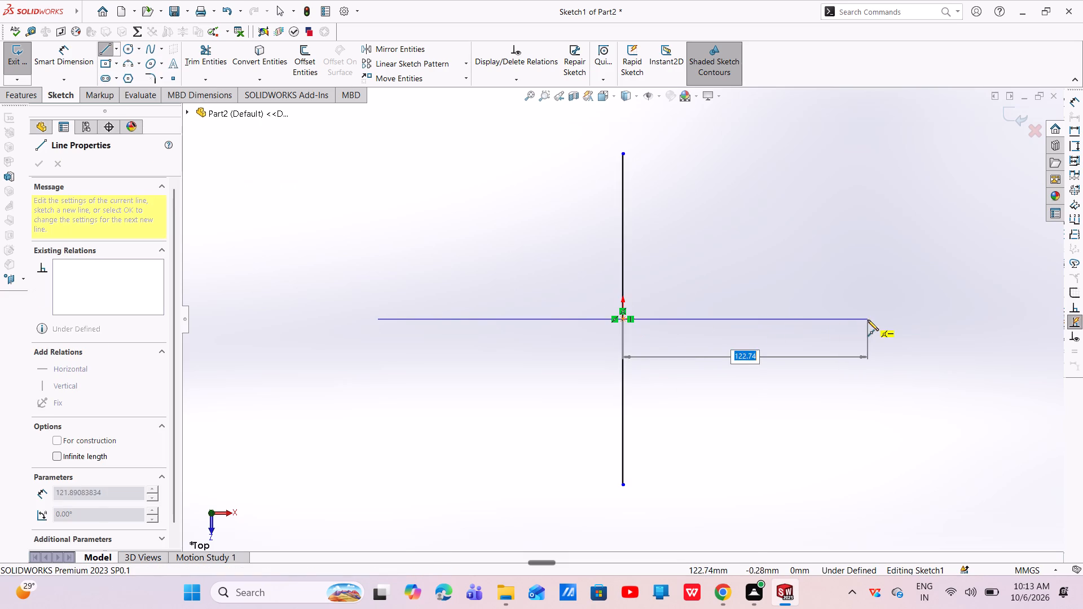
click(889, 322)
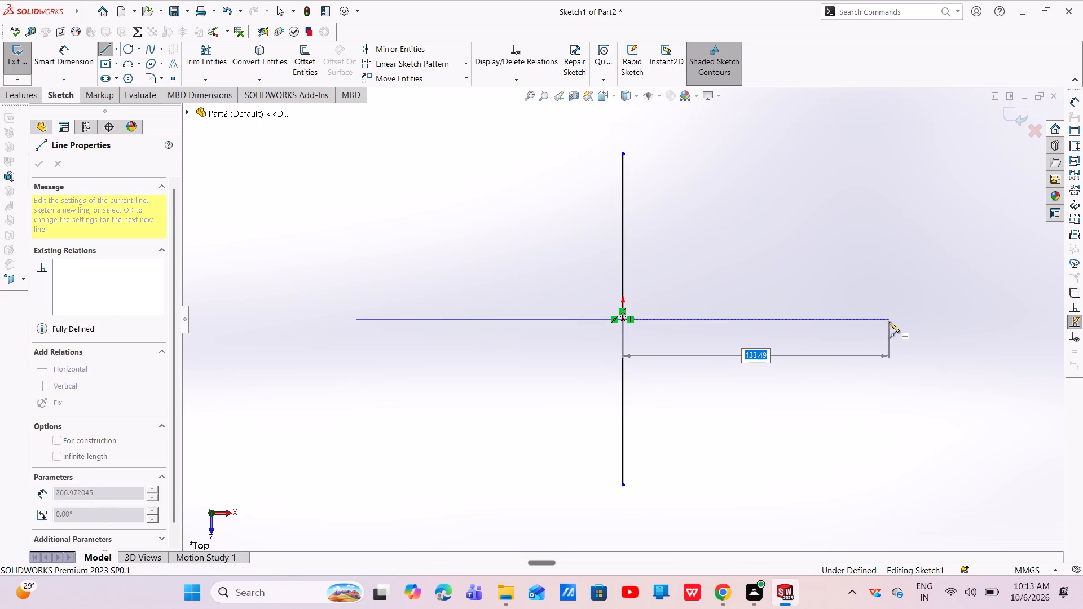
key(Escape)
key(Escape)
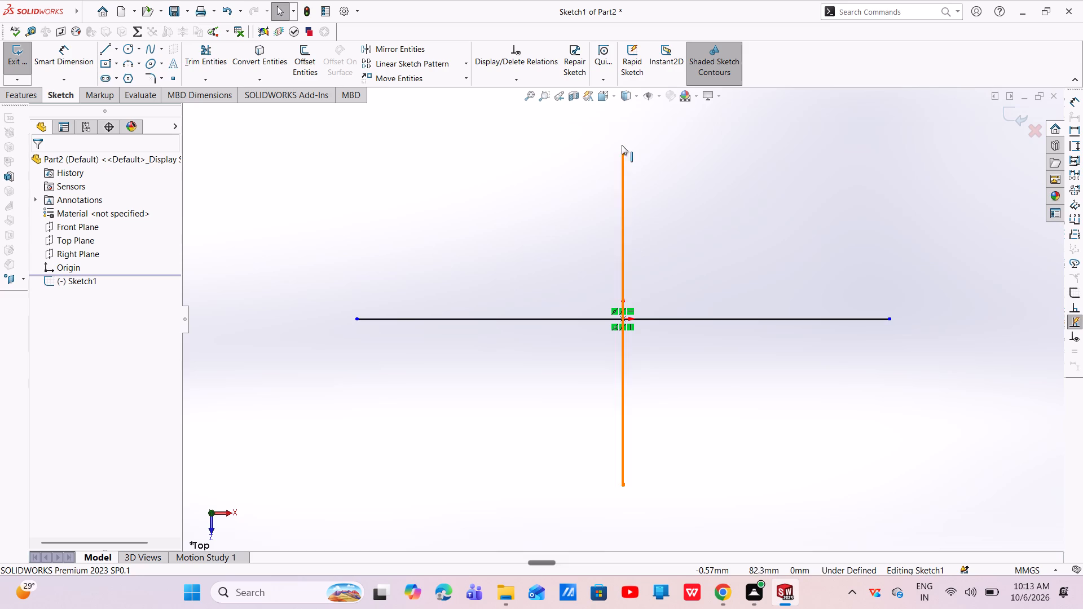
Stretch the vertical line symmetrically about the origin to a length of about 208 mm.
drag(624, 154, 623, 113)
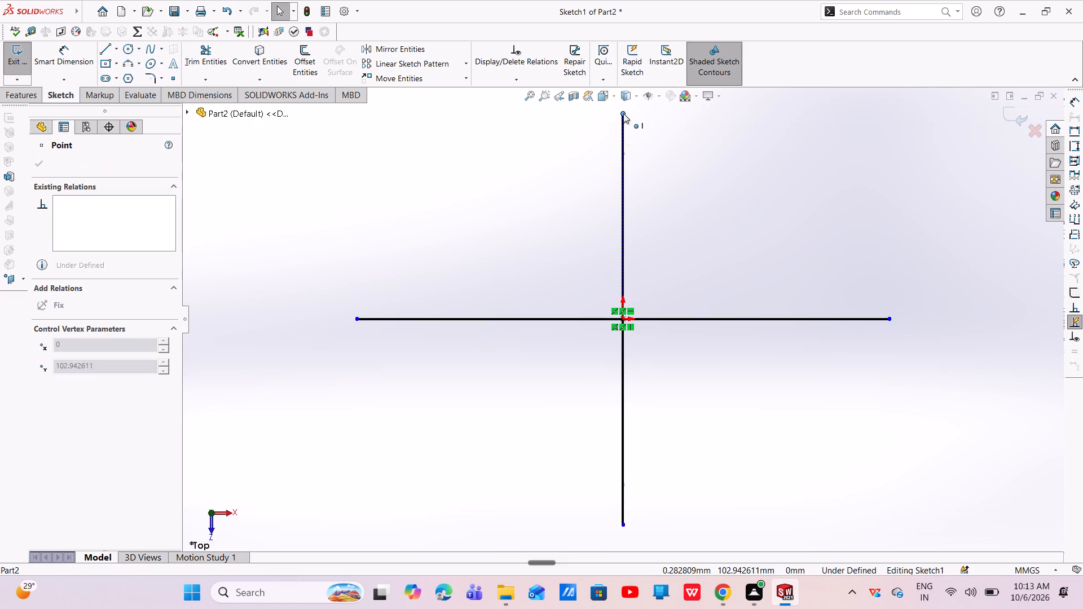
drag(623, 113, 623, 112)
key(Escape)
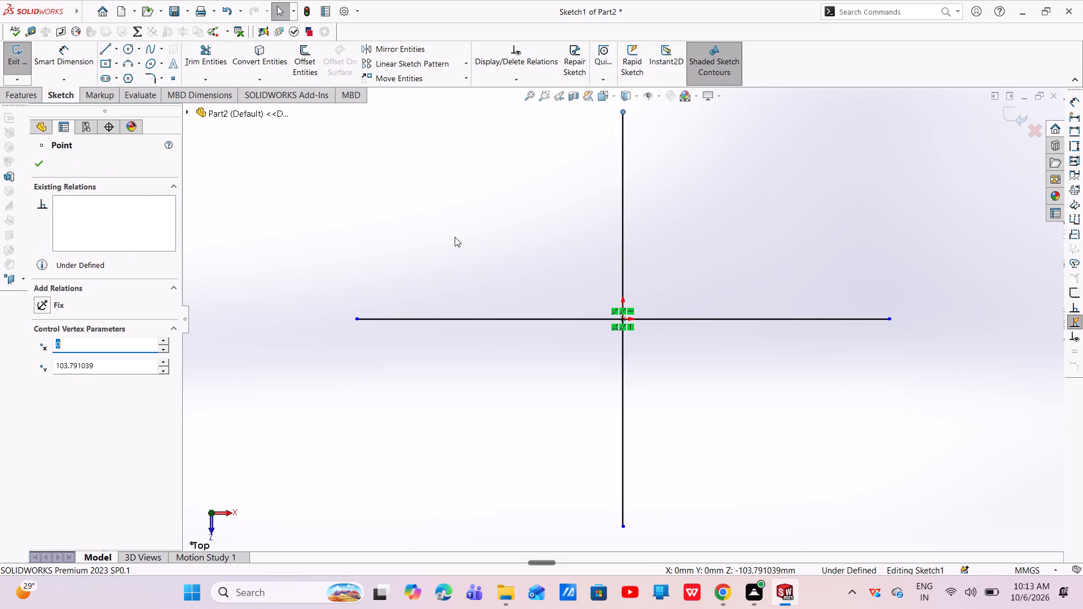
key(Escape)
key(Escape)
Convert the vertical and horizontal lines to construction geometry.
click(625, 187)
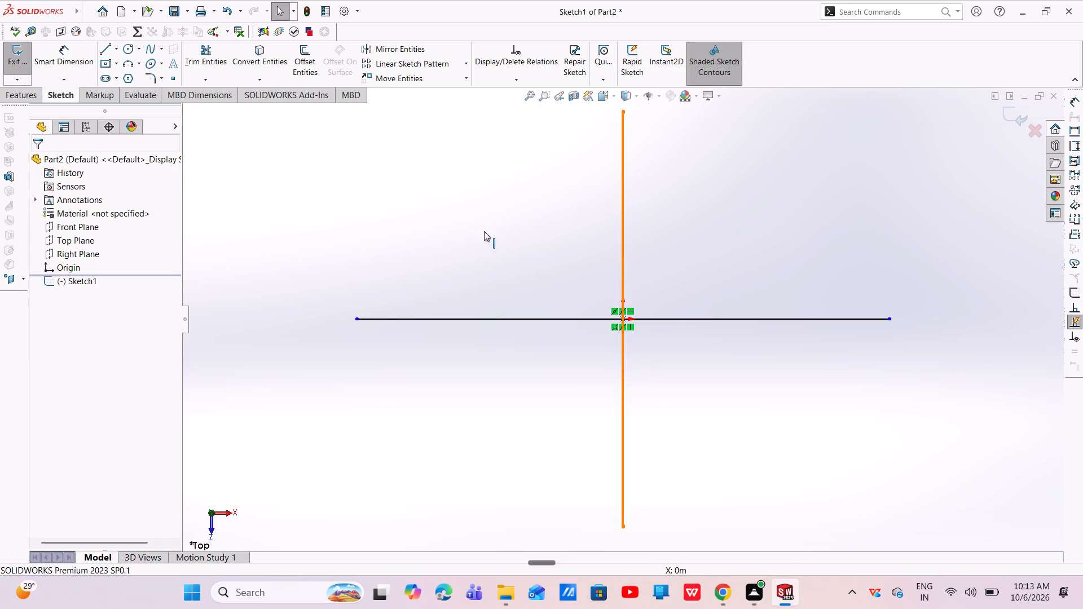
click(57, 375)
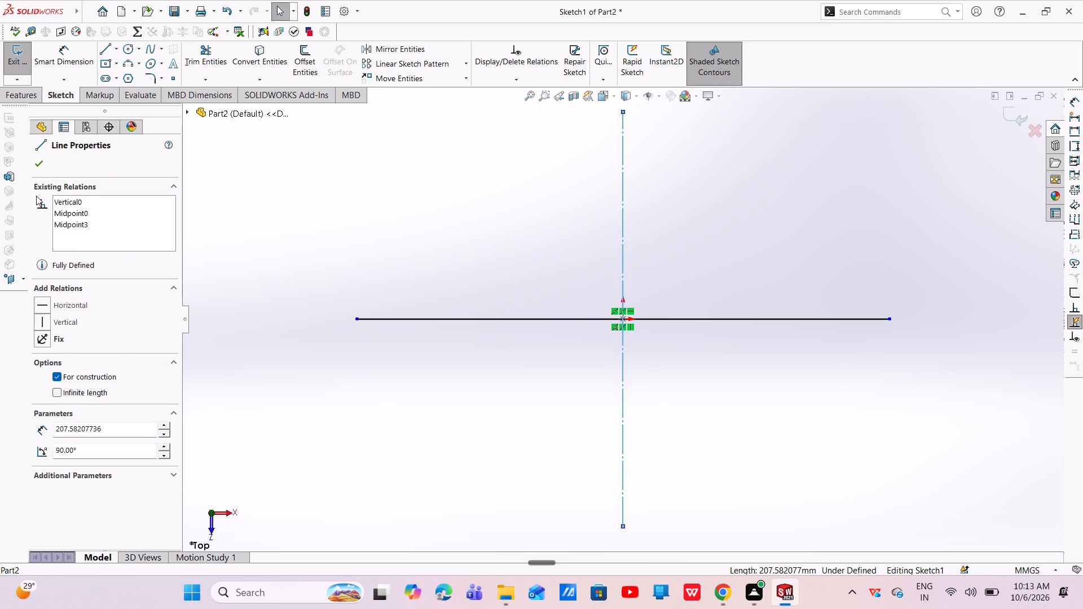
click(34, 161)
click(468, 321)
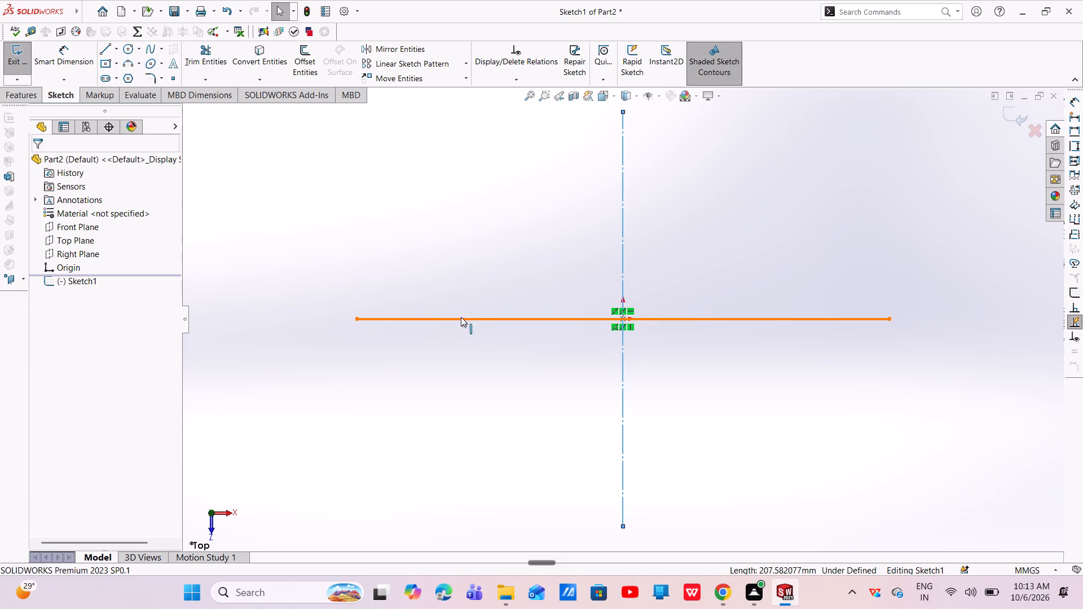
click(59, 378)
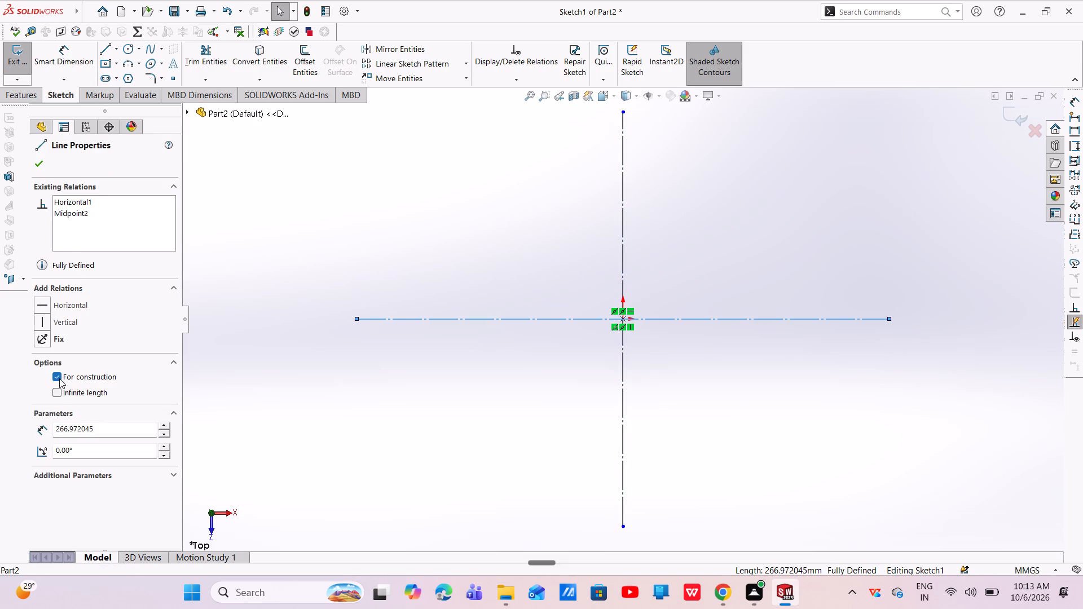
key(Escape)
key(Escape)
Sketch a circle centred on the origin with a radius of 30 mm.
scroll(637, 310, up, 1)
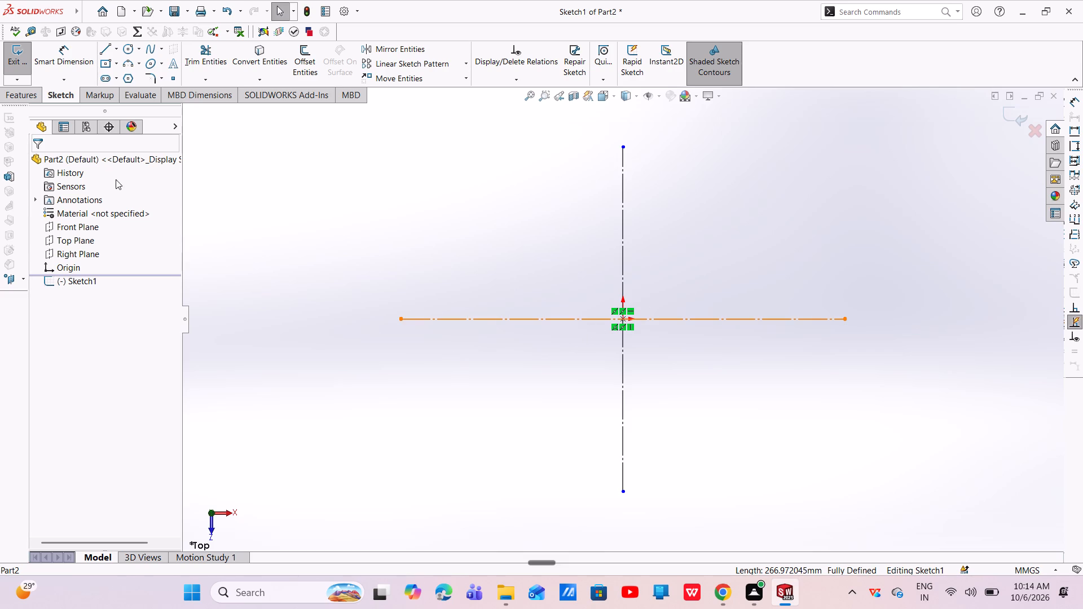
click(126, 51)
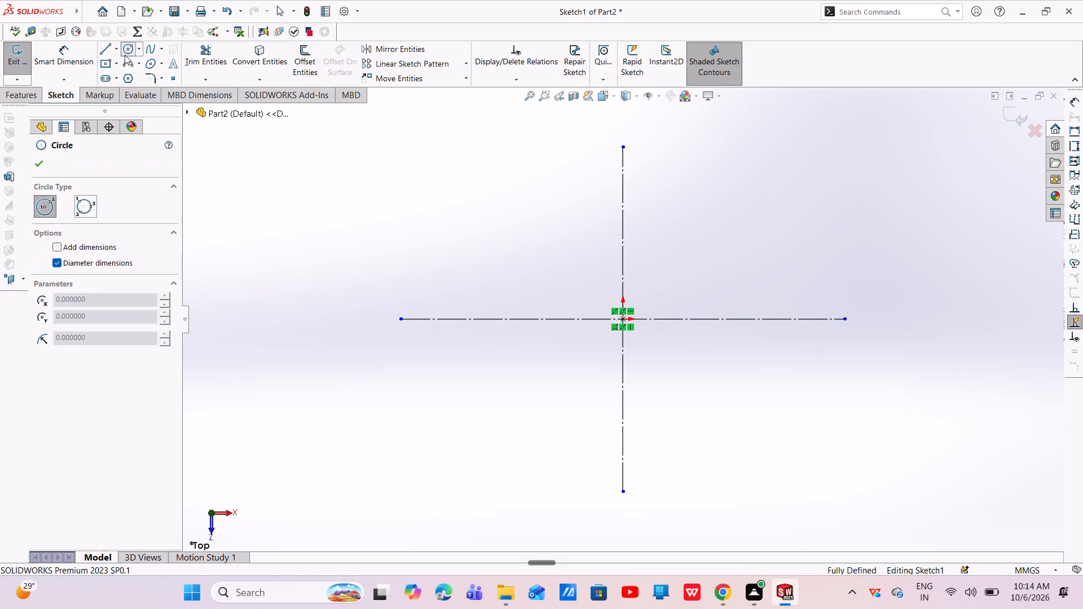
click(125, 48)
click(624, 317)
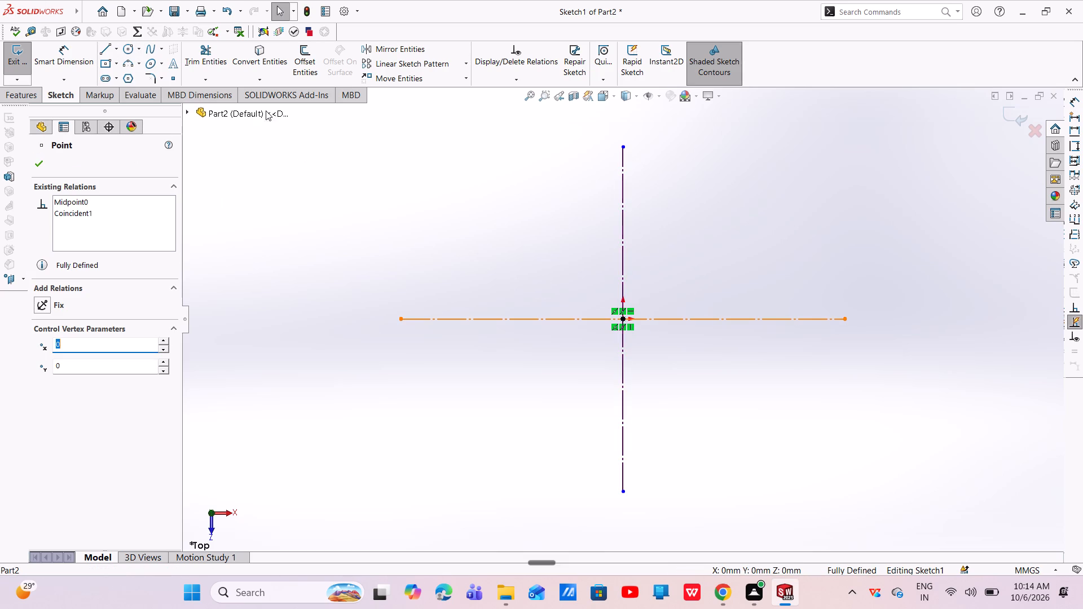
click(125, 52)
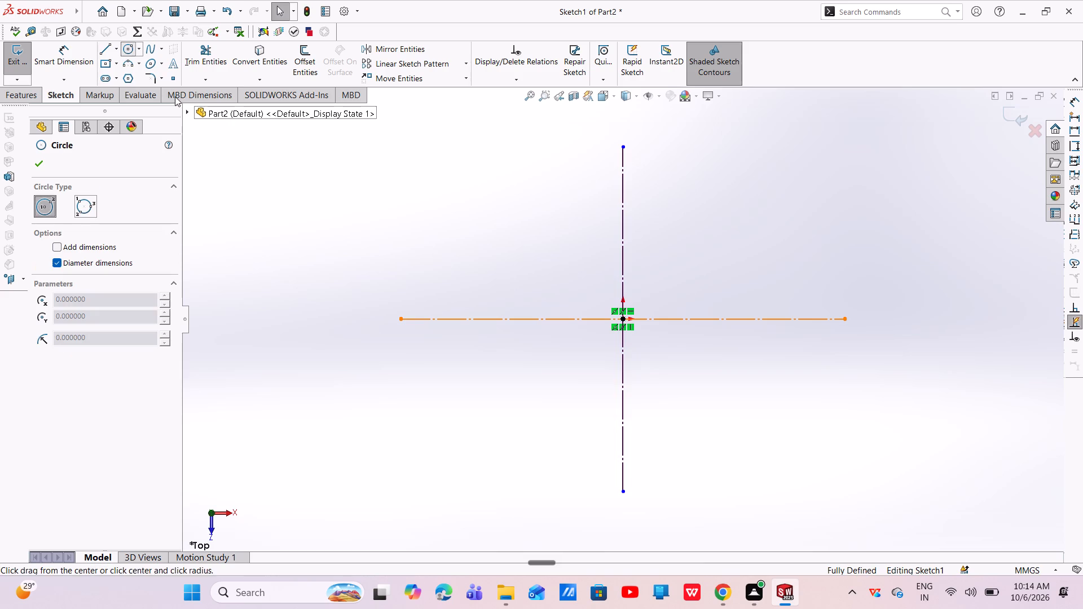
click(621, 318)
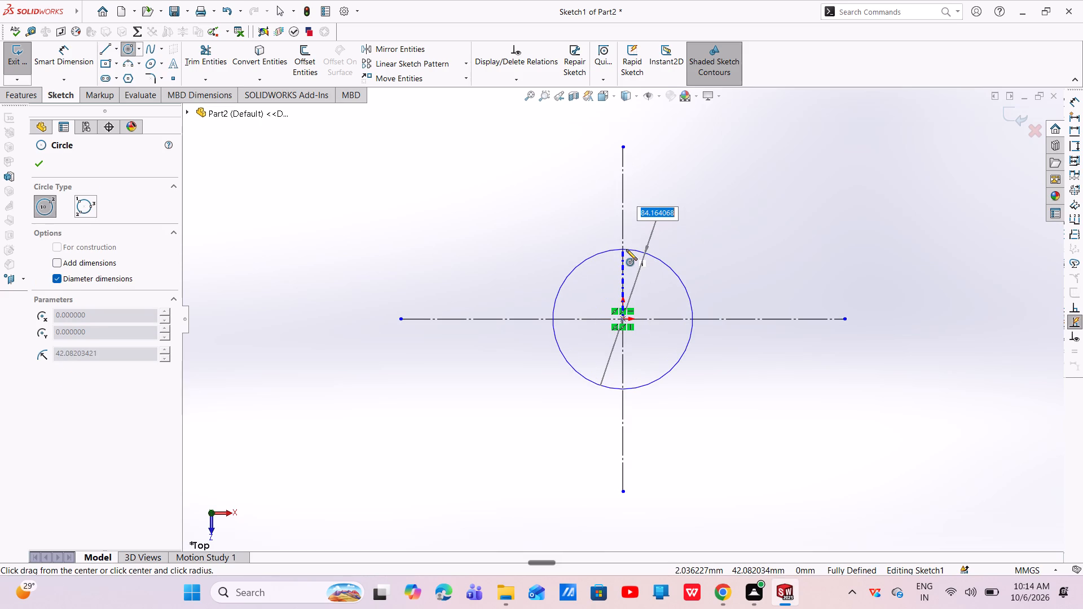
click(626, 249)
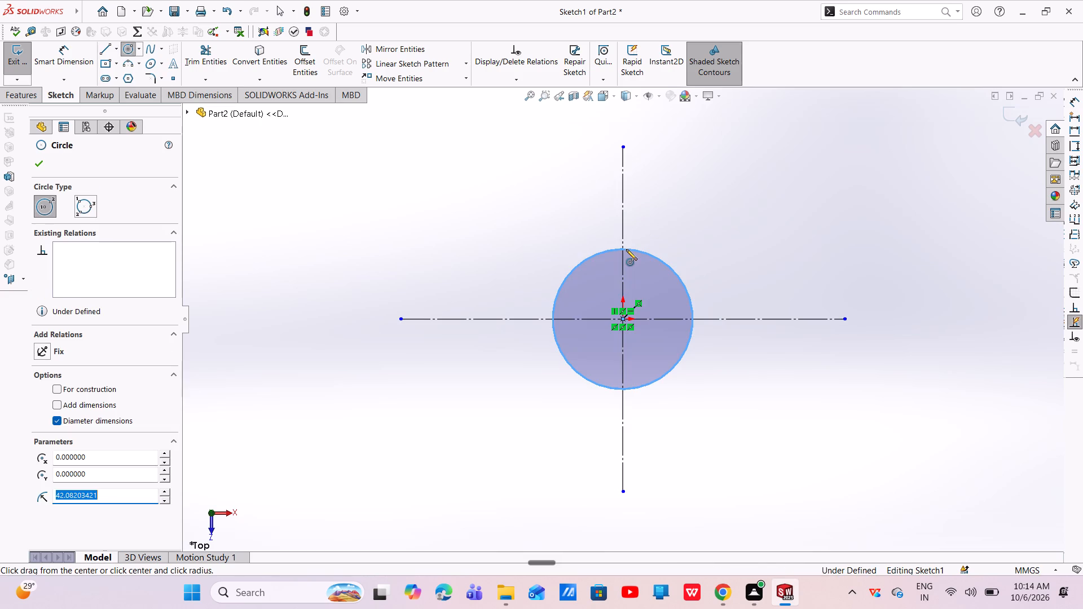
key(BackSpace)
key(3)
key(0)
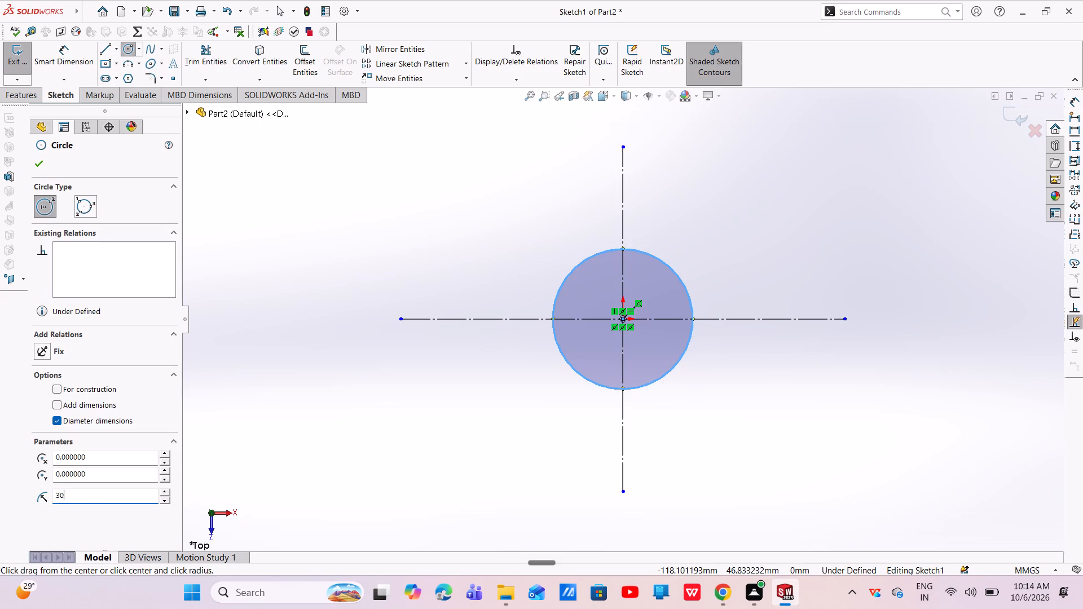
key(Return)
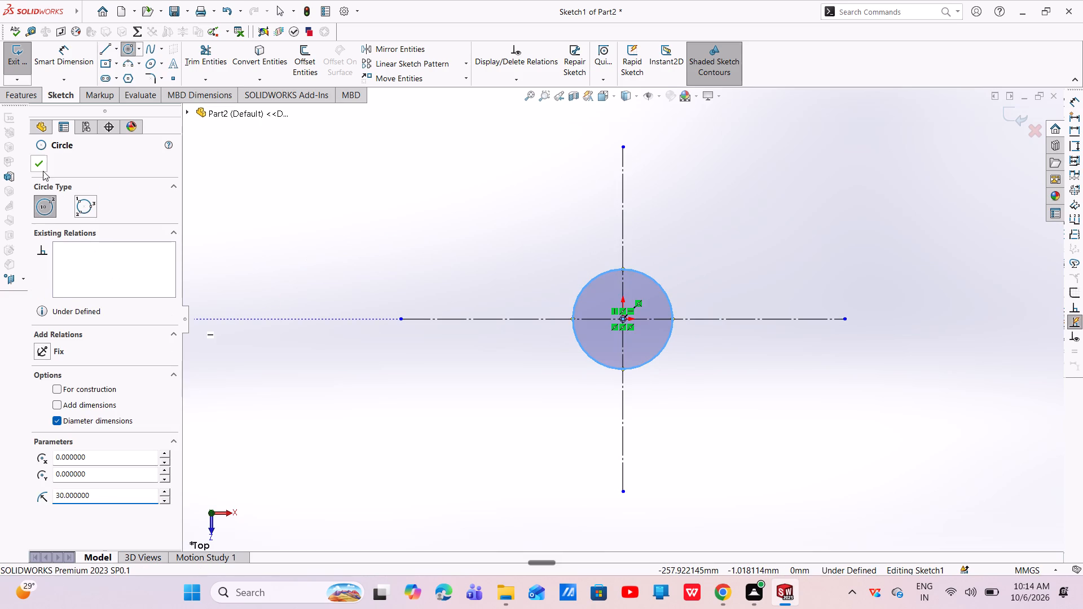
click(43, 171)
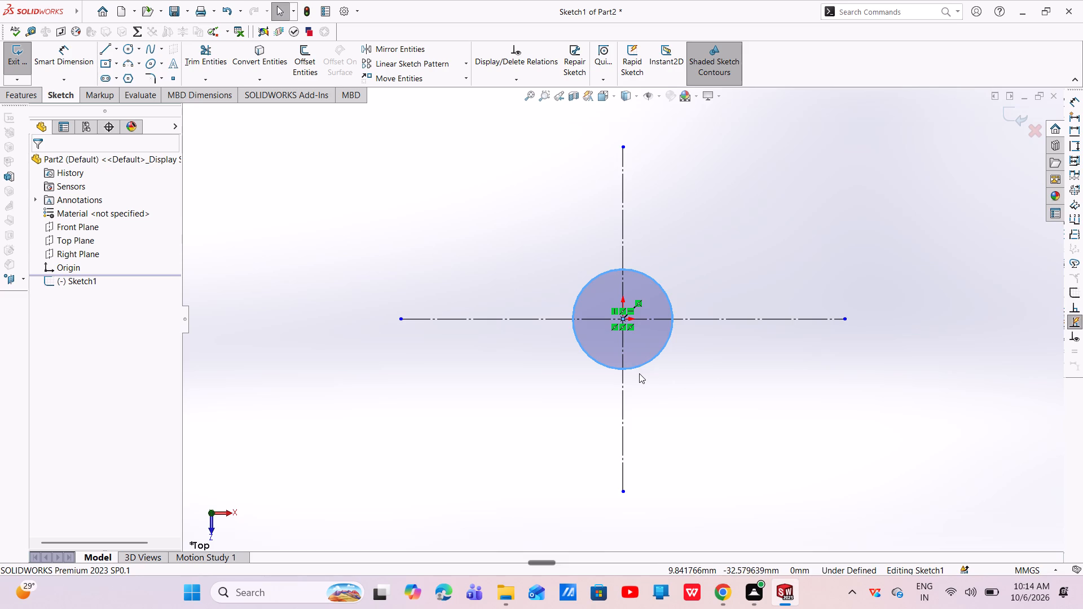
Sketch connected lines from the circle's right quadrant: about 130 mm down, about 66 mm left, and back up to the horizontal centerline.
scroll(639, 373, down, 2)
scroll(635, 379, up, 4)
scroll(630, 420, down, 4)
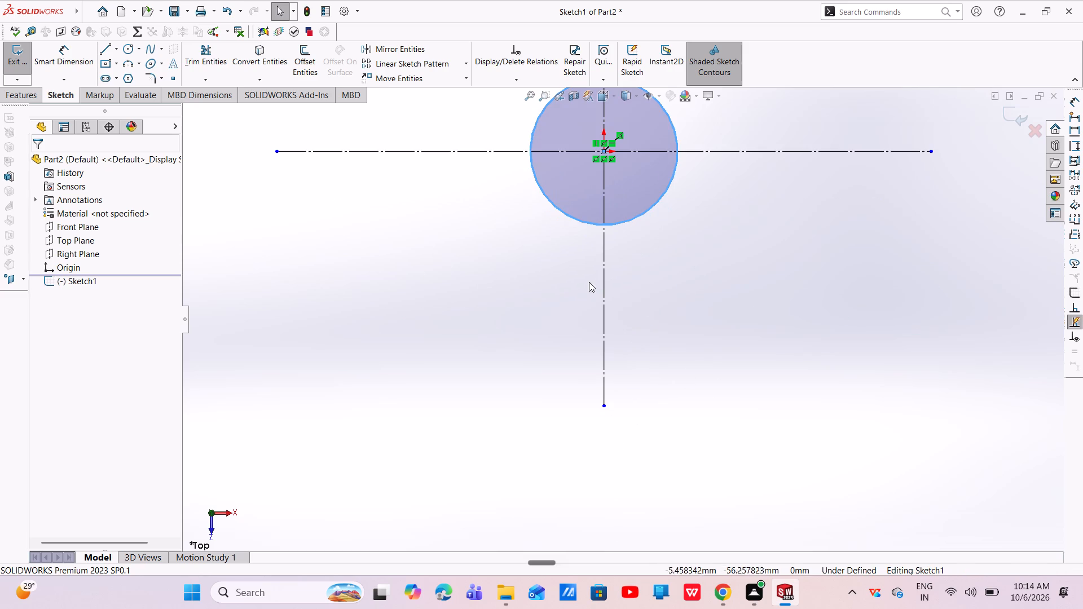
scroll(637, 277, up, 2)
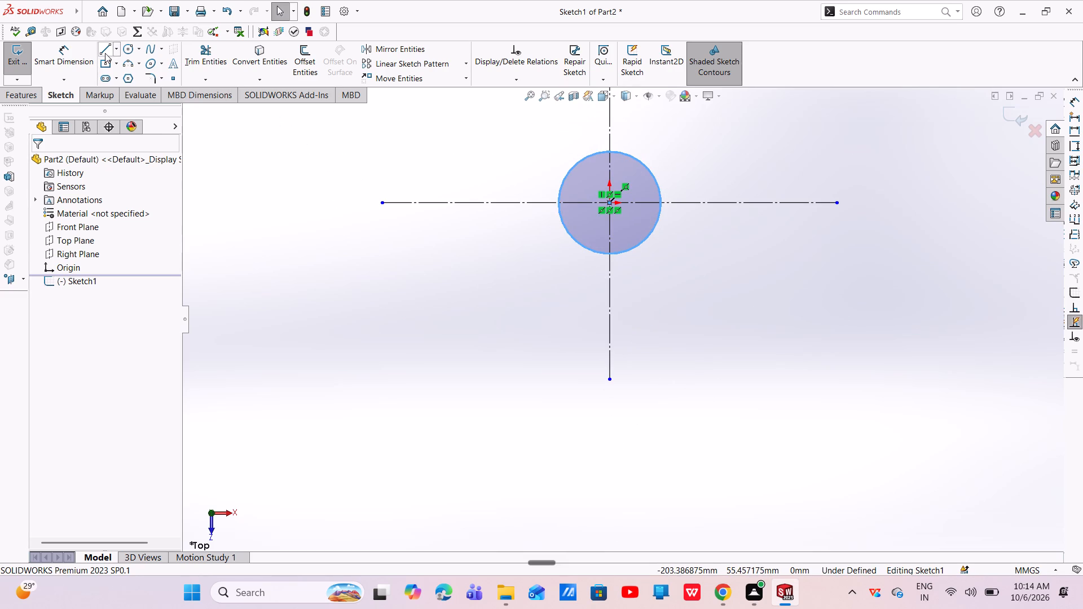
click(105, 53)
click(661, 202)
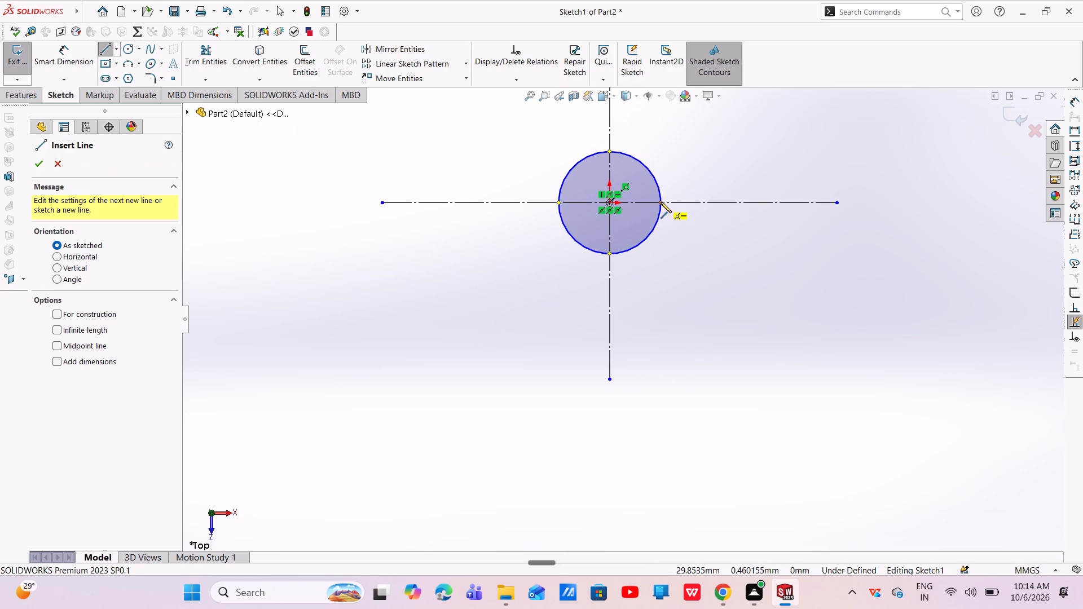
click(658, 425)
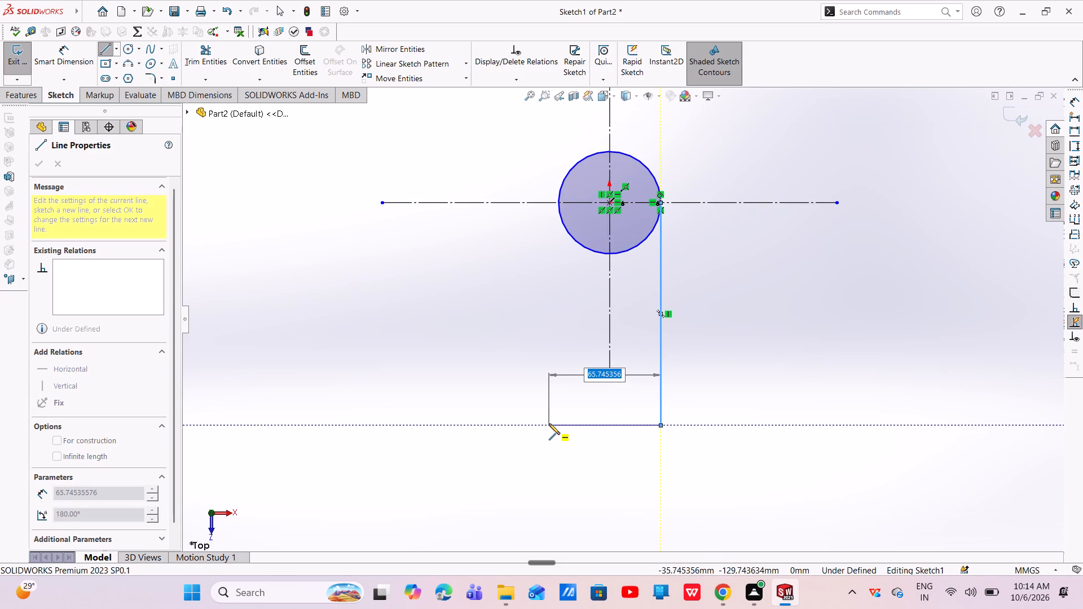
click(549, 423)
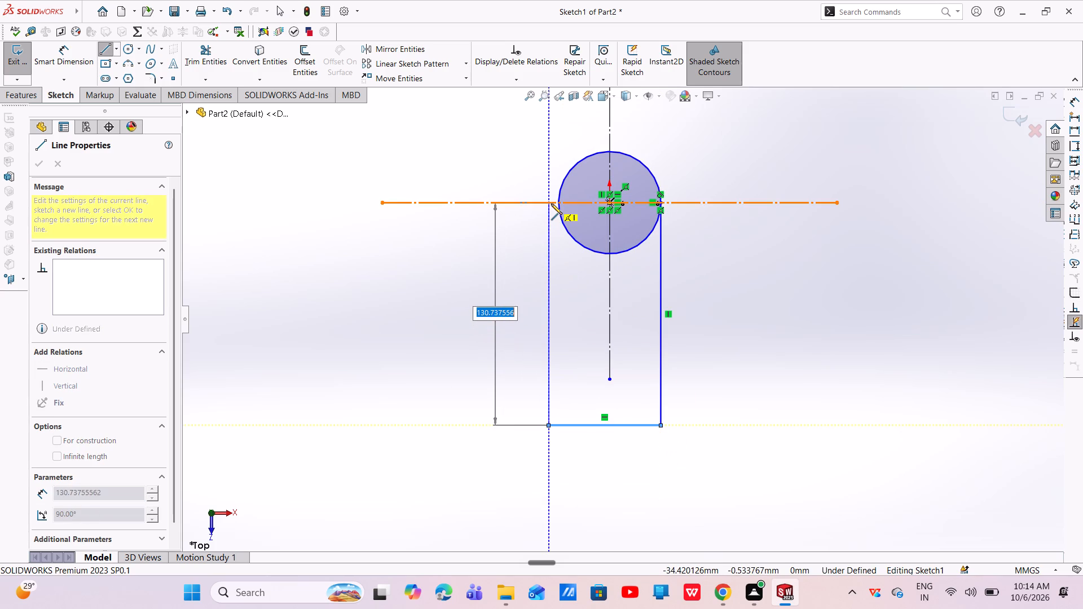
click(551, 204)
key(Escape)
key(Escape)
scroll(552, 204, down, 5)
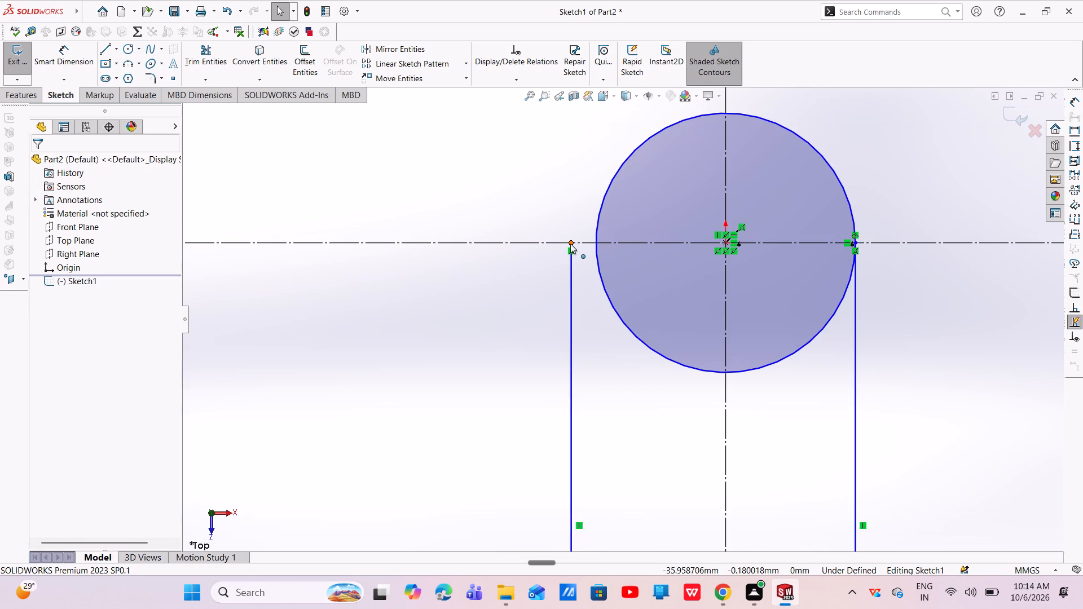
Move the left vertical line's upper endpoint onto the circle's left quadrant, at X -30 mm.
drag(570, 242, 597, 240)
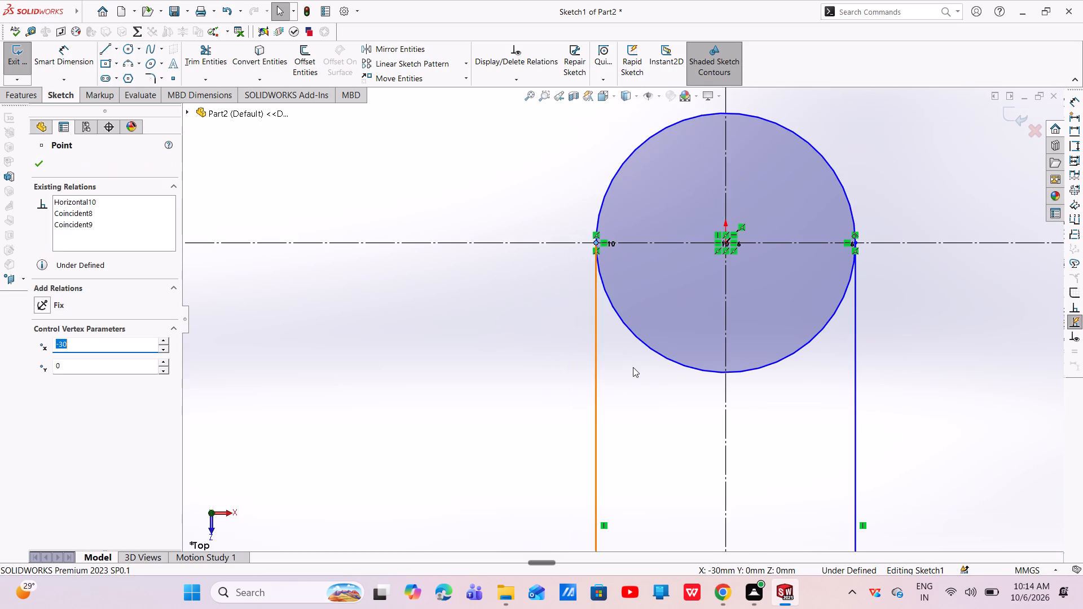
scroll(650, 380, up, 4)
scroll(692, 437, down, 2)
key(Escape)
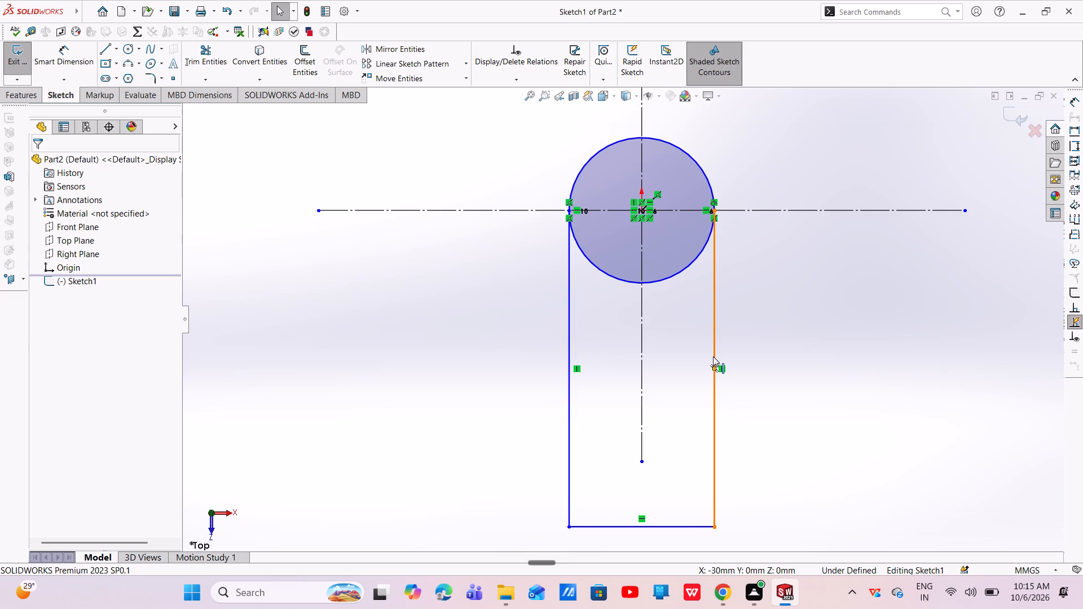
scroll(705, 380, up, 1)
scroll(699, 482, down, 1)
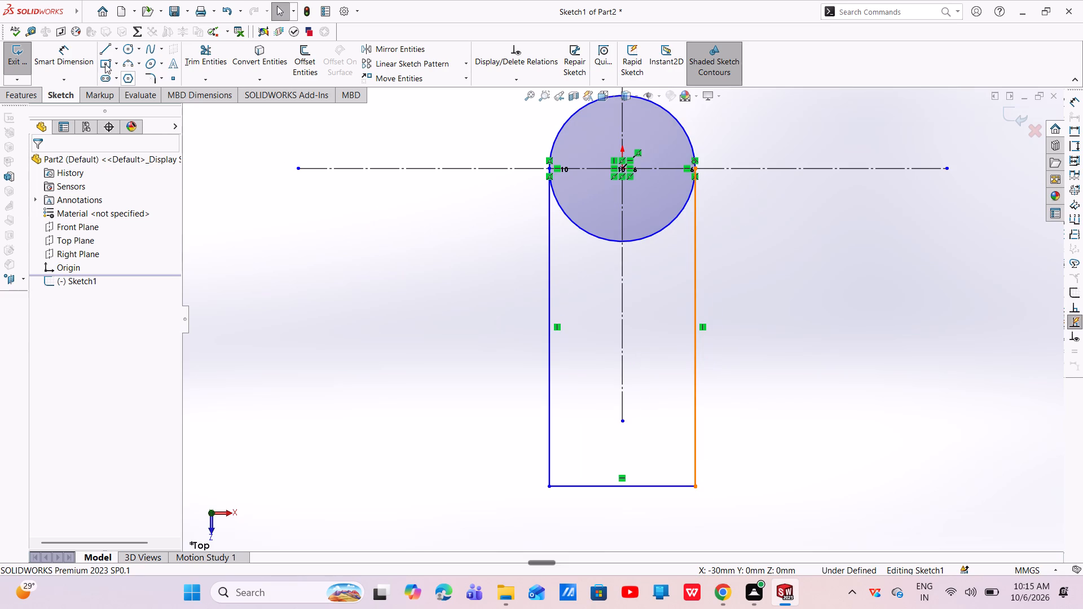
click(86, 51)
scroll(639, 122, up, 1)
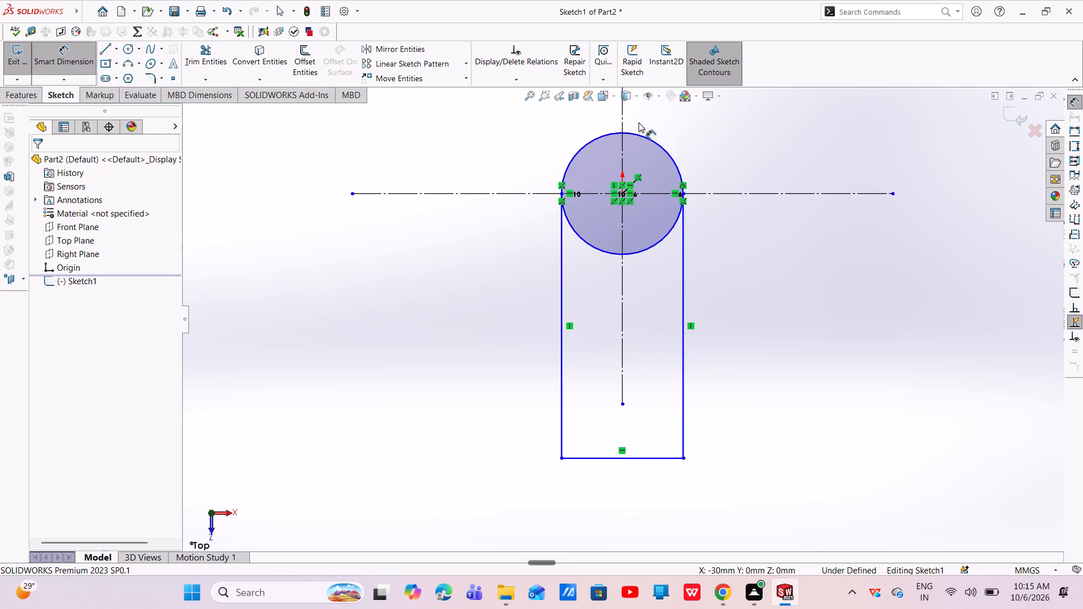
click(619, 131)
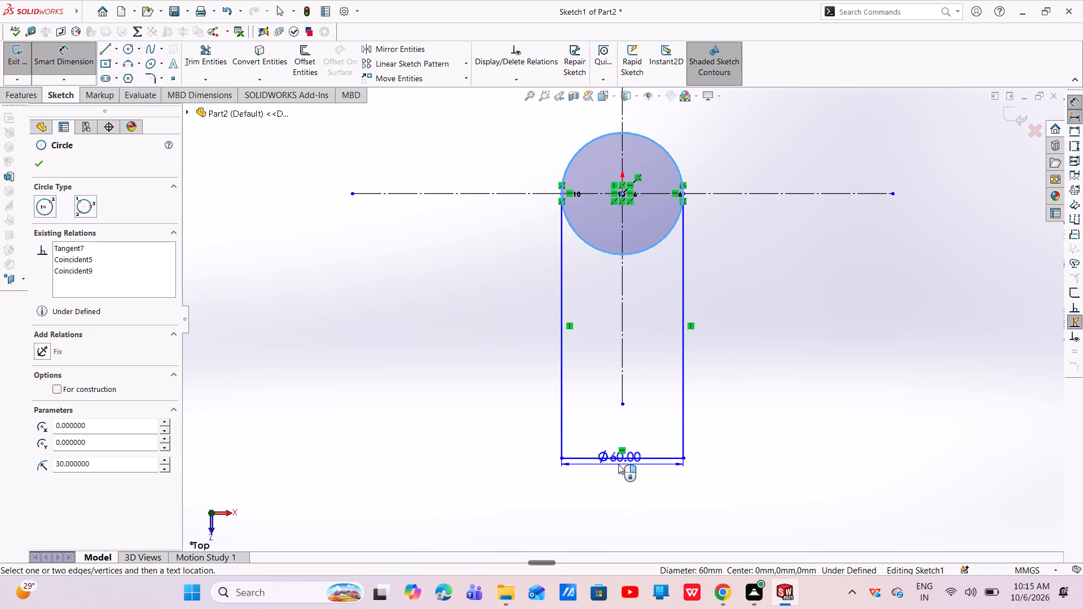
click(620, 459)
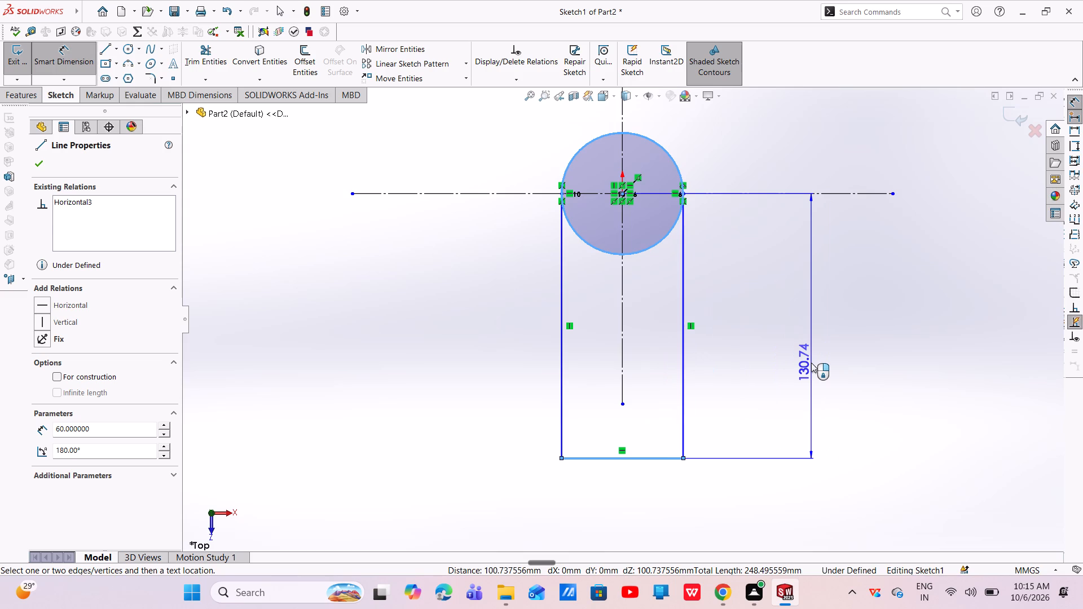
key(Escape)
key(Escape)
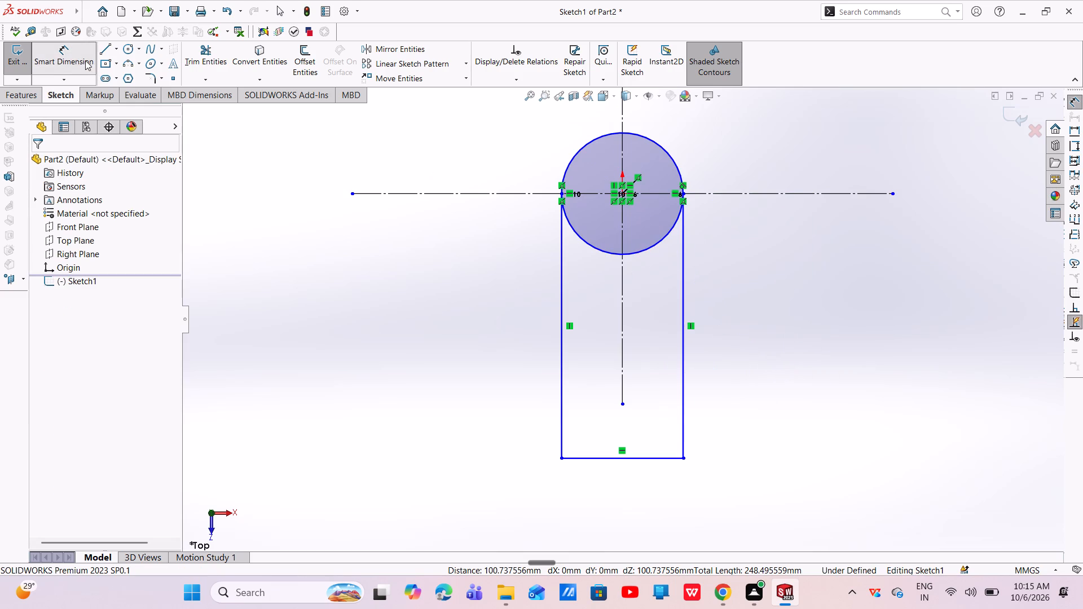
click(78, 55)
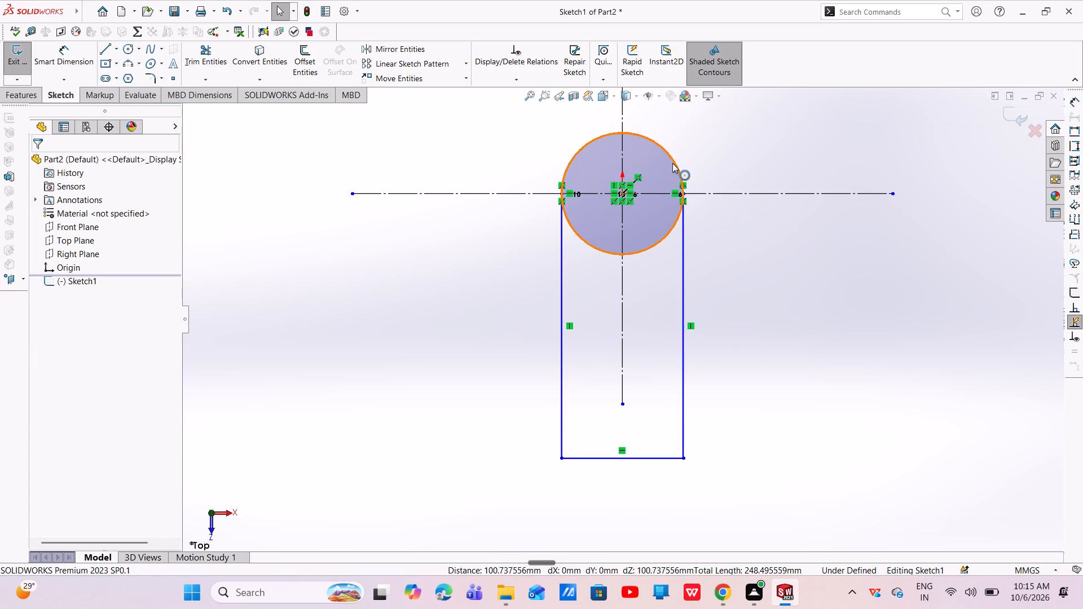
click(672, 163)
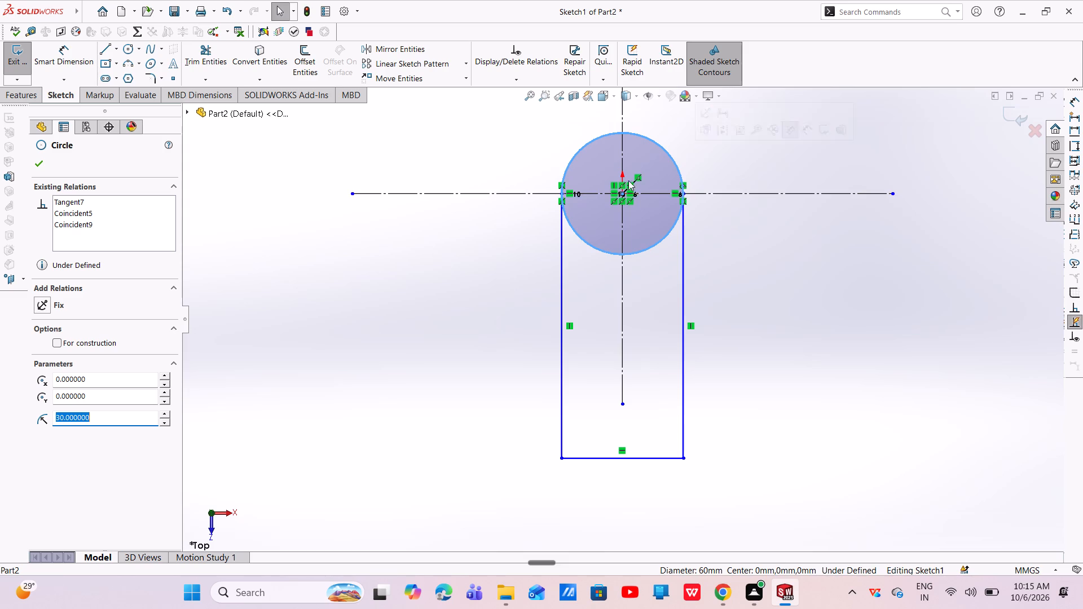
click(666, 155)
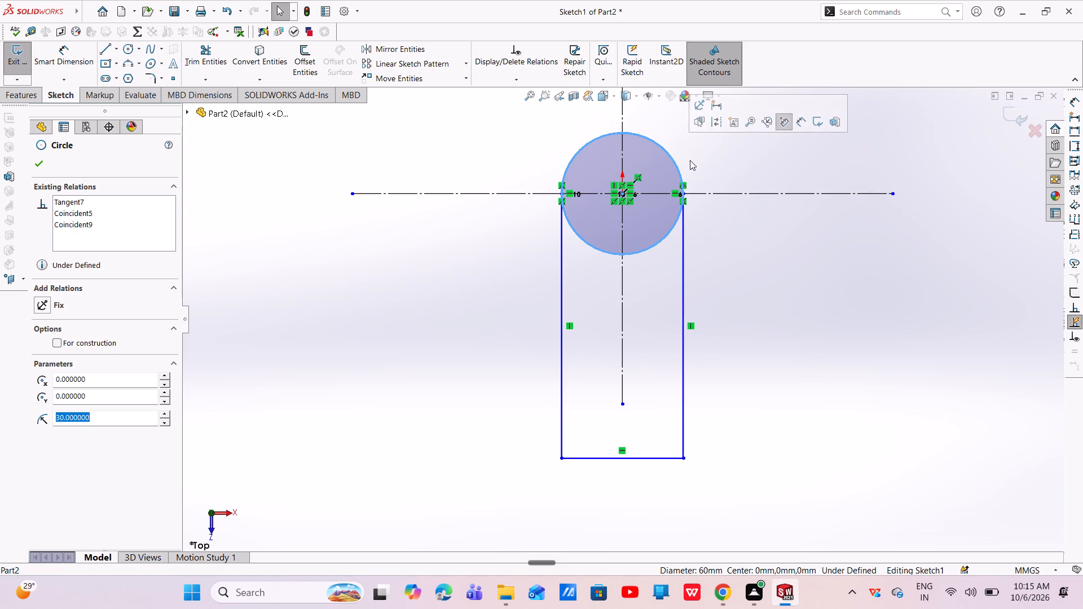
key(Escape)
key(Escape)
Add a diameter dimension to the circle, placing it outside the profile.
click(54, 65)
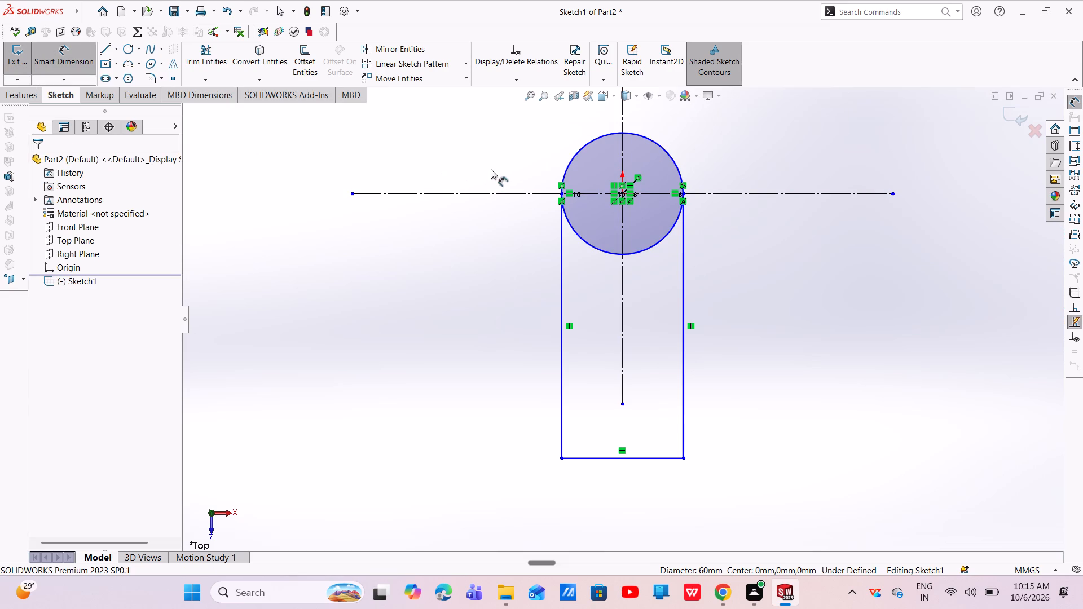
click(668, 153)
click(751, 140)
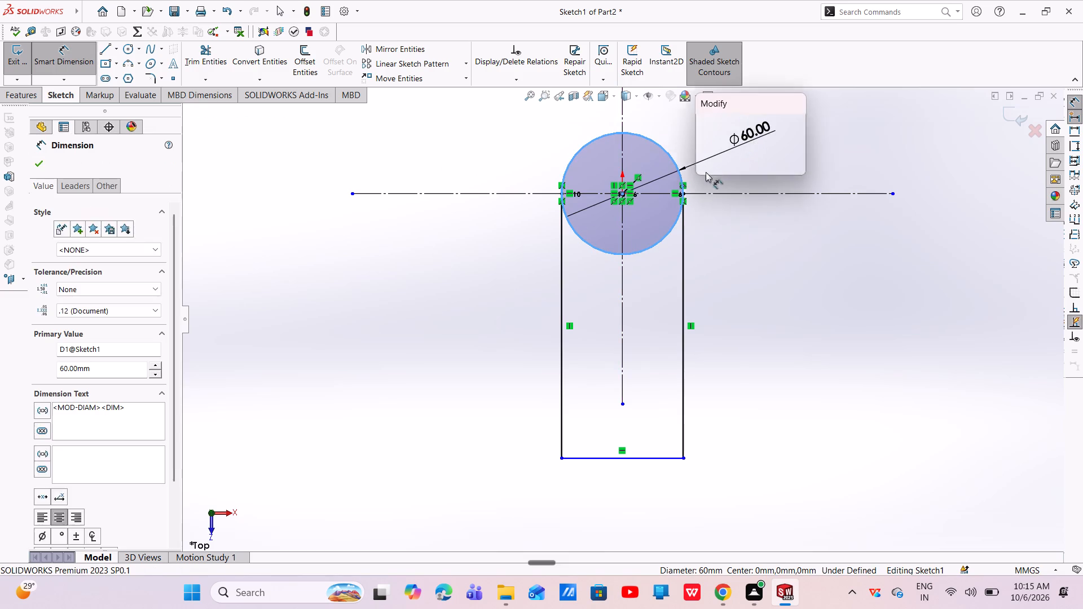
click(707, 122)
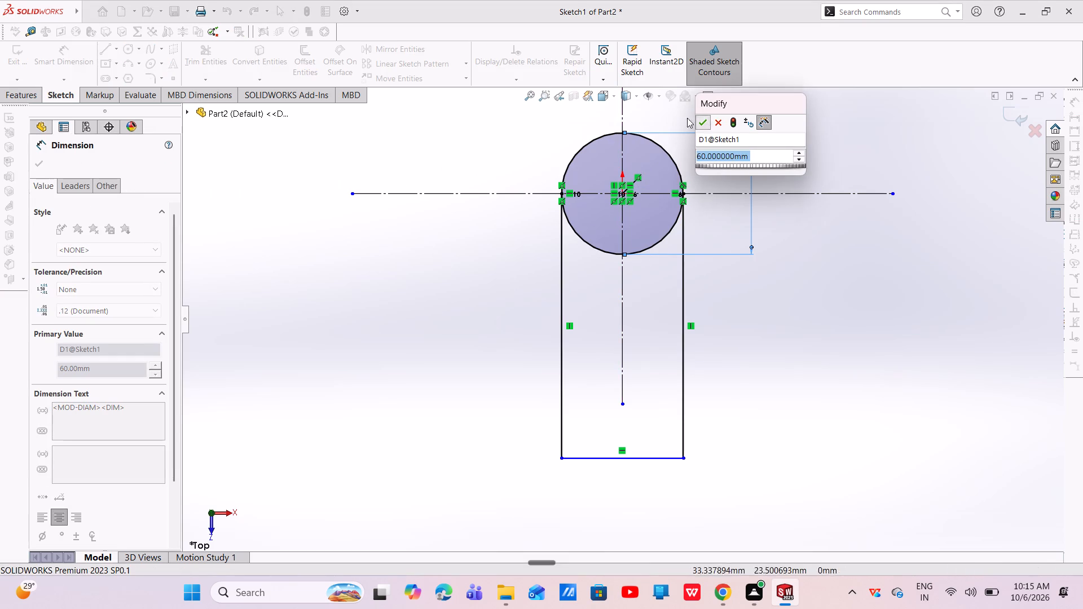
key(Escape)
Trim away the lower half of the circle between the two vertical legs, on both sides of the vertical centerline.
click(205, 52)
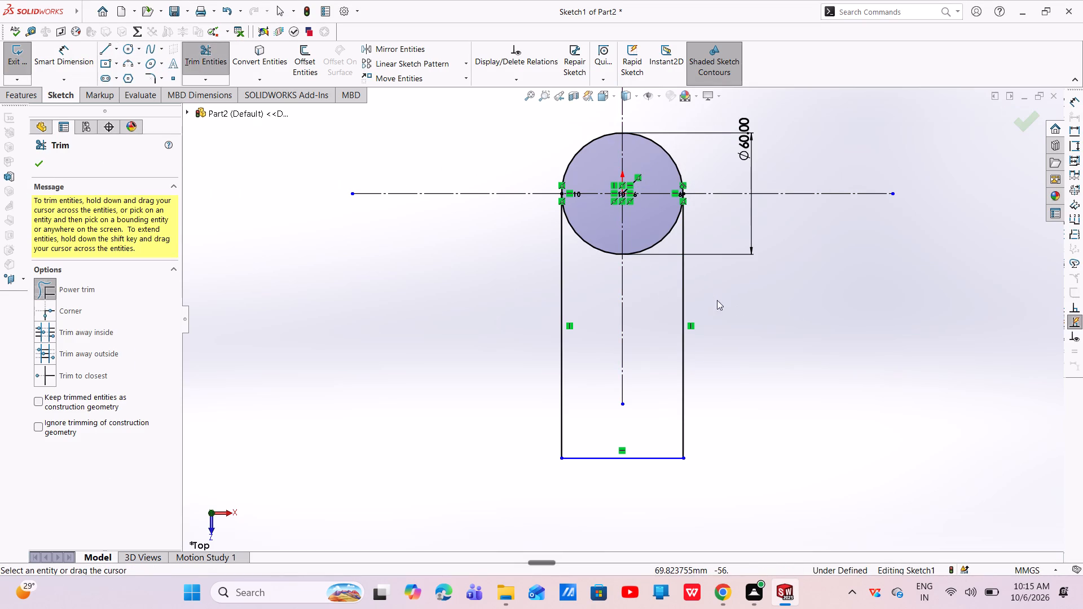
drag(644, 276, 648, 219)
drag(589, 266, 589, 218)
key(Escape)
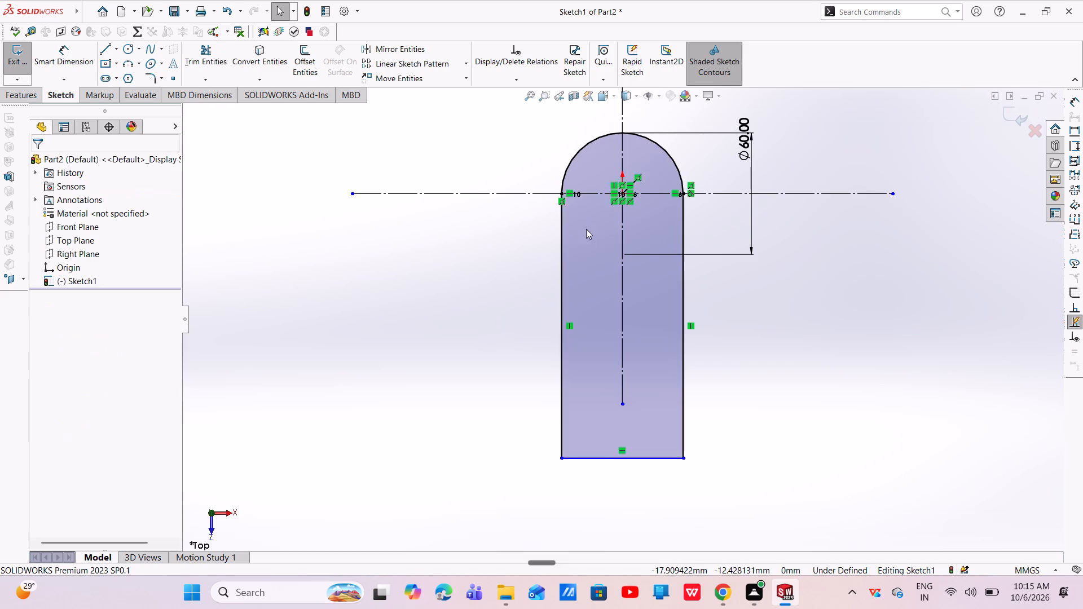
key(Escape)
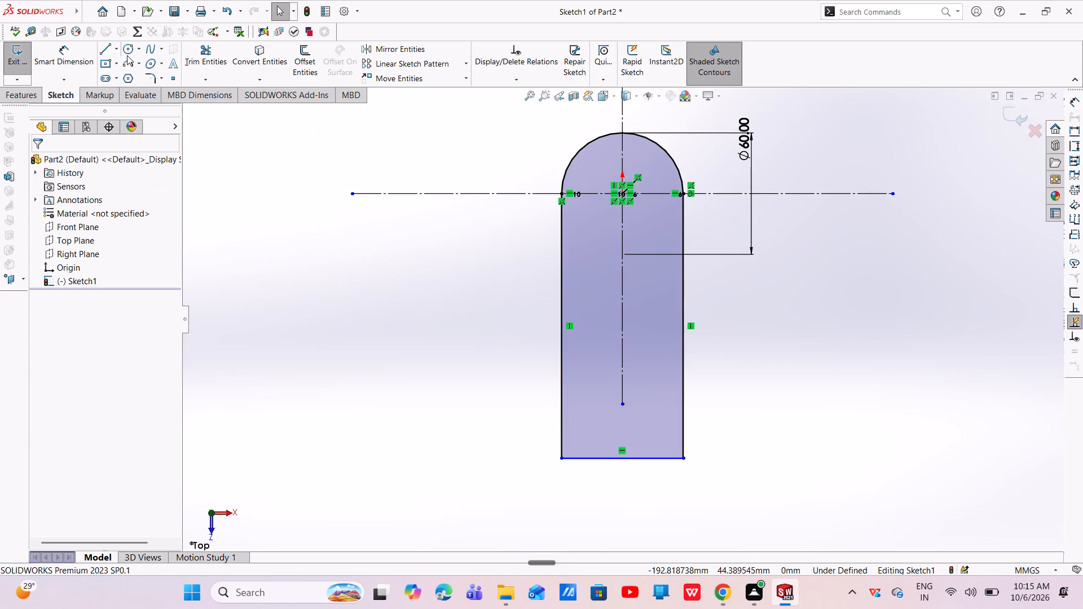
Dimension the vertical distance between the bottom line and the arc's centre, and set it to 70 mm.
click(81, 53)
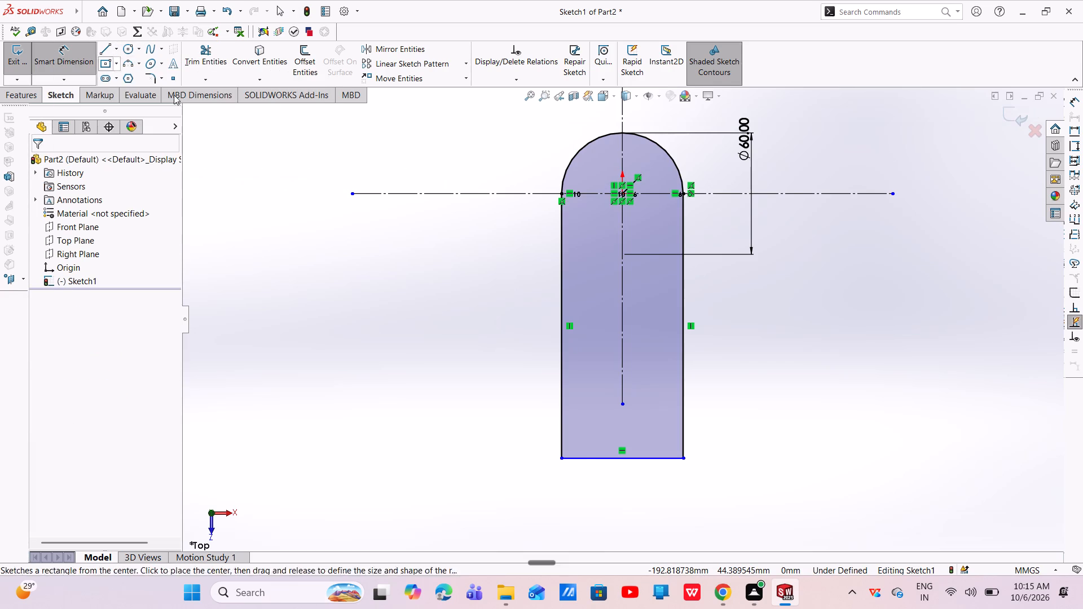
click(580, 461)
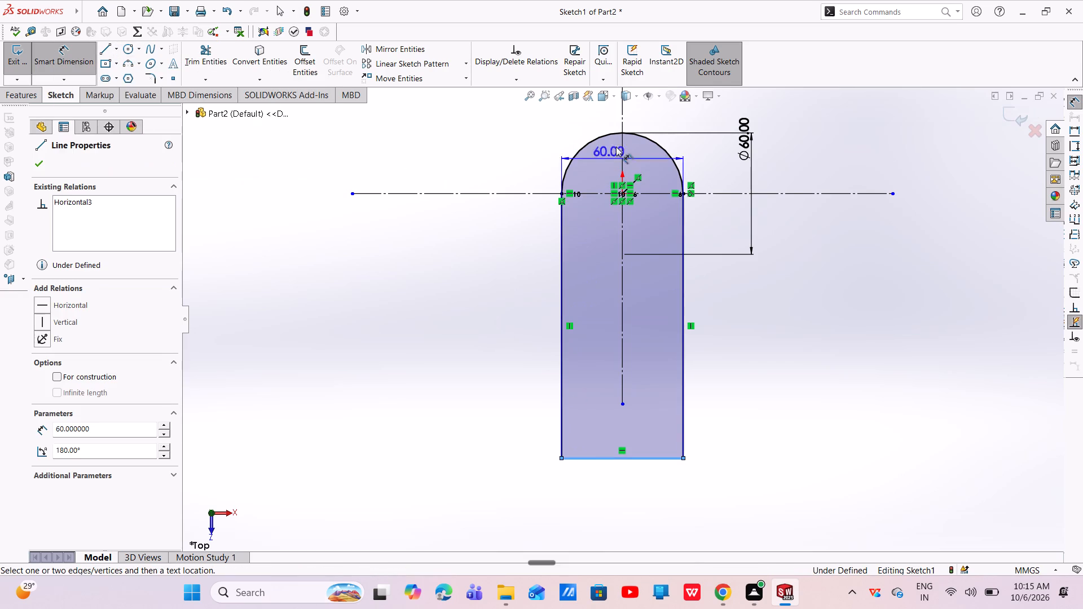
click(613, 134)
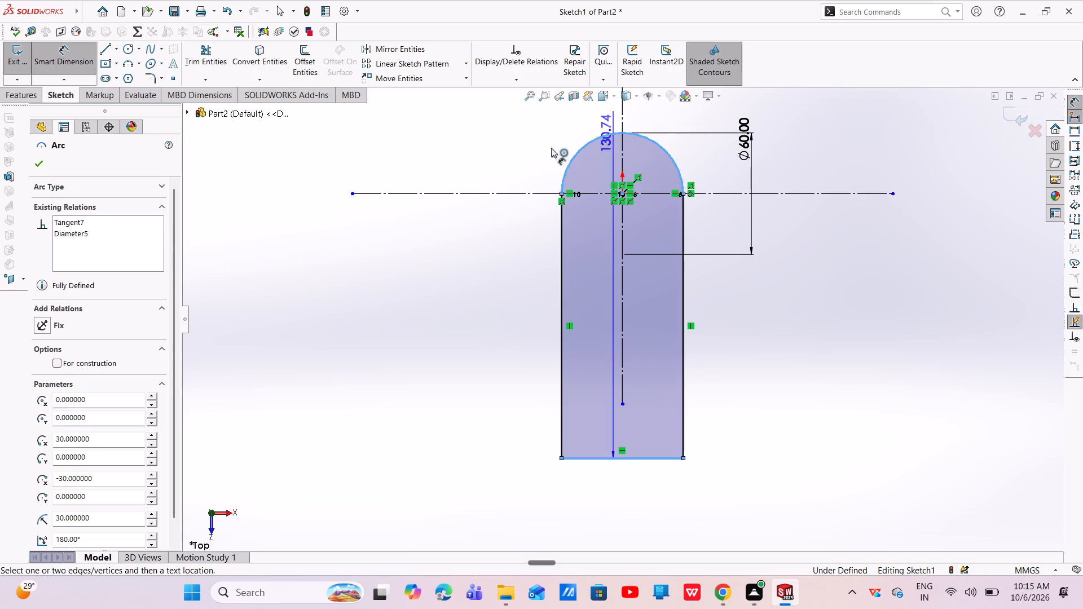
click(469, 162)
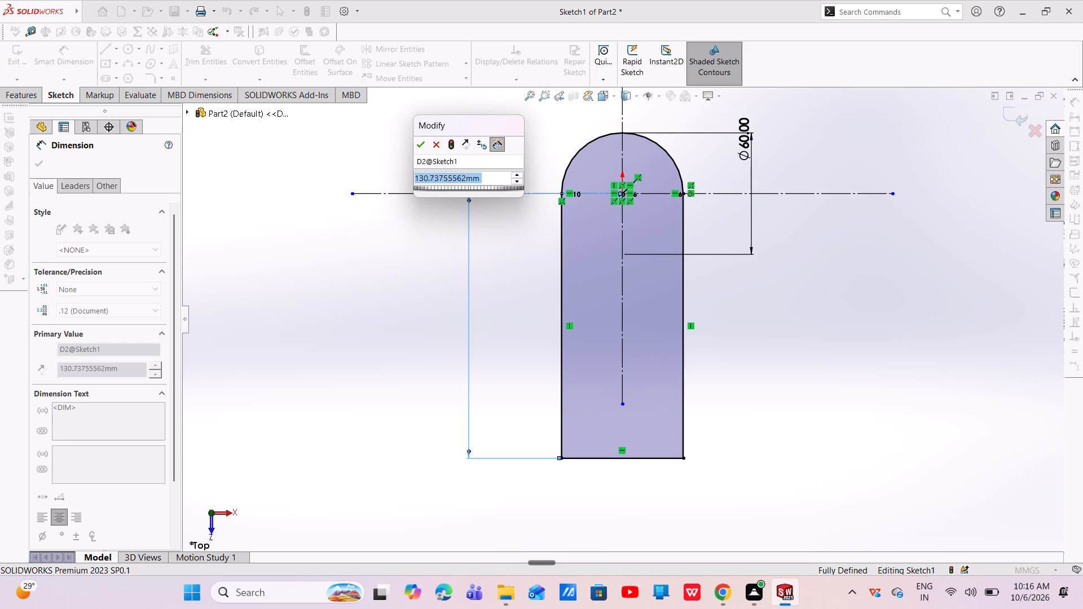
key(BackSpace)
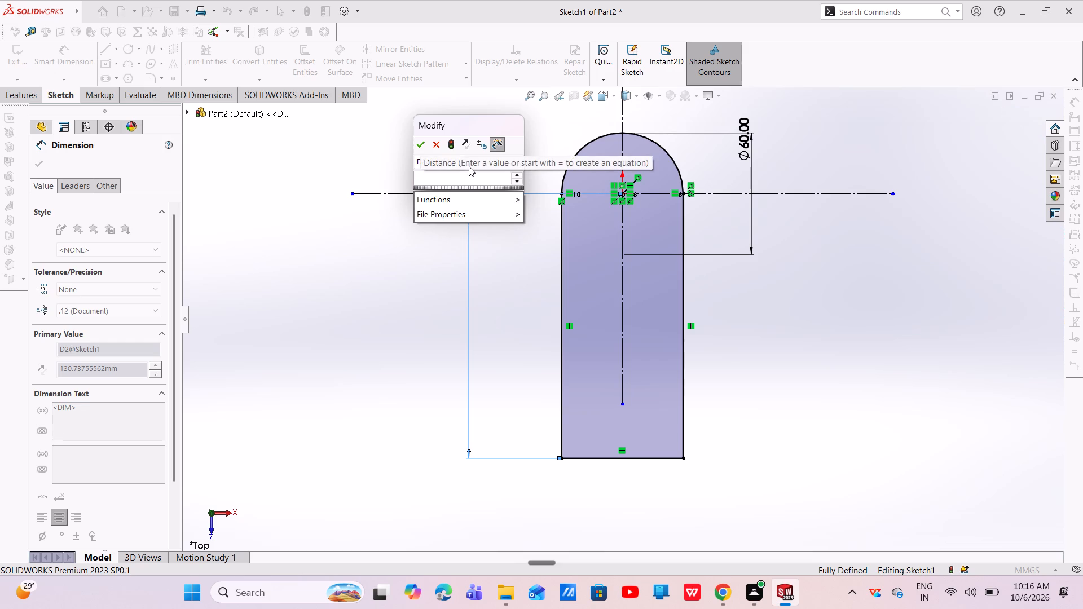
text(70)
key(Return)
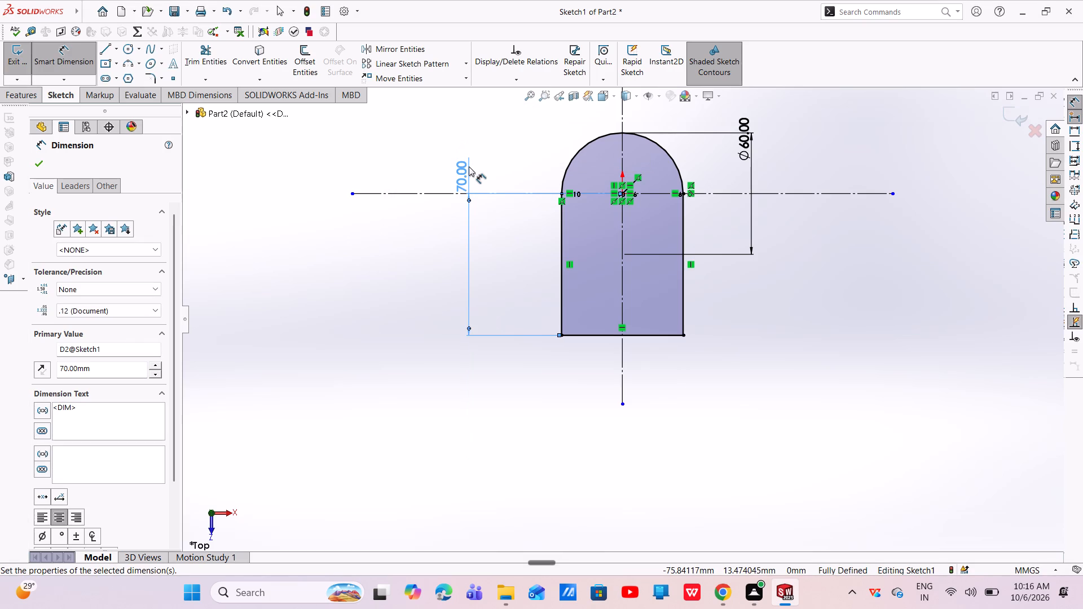
key(Escape)
key(Escape)
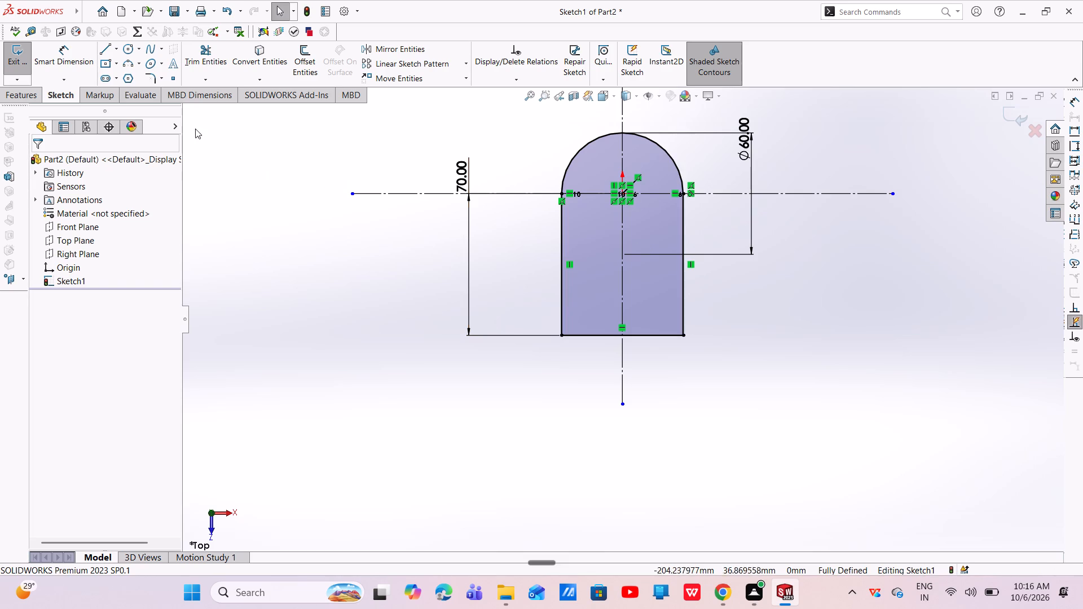
Extrude the round-topped profile as a blind boss with a depth of 12 mm.
click(27, 92)
click(31, 56)
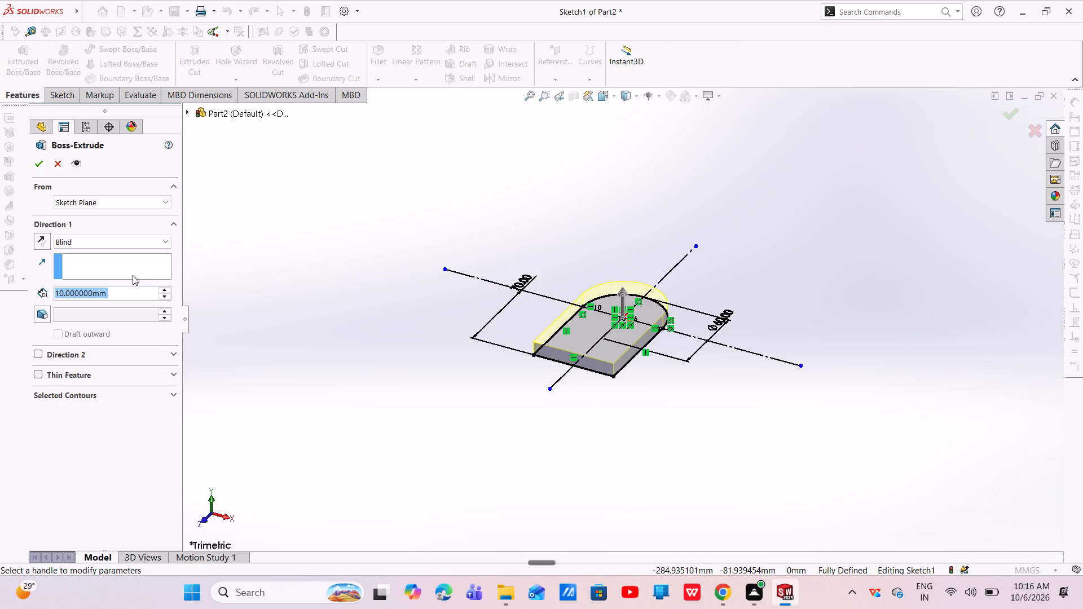
key(BackSpace)
text(12)
key(Return)
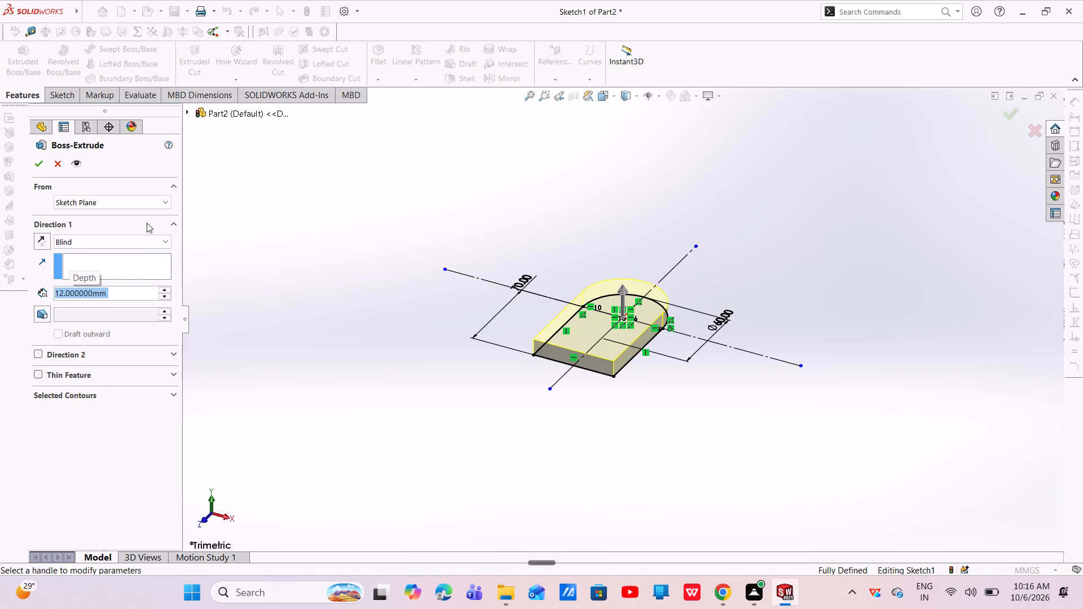
click(45, 168)
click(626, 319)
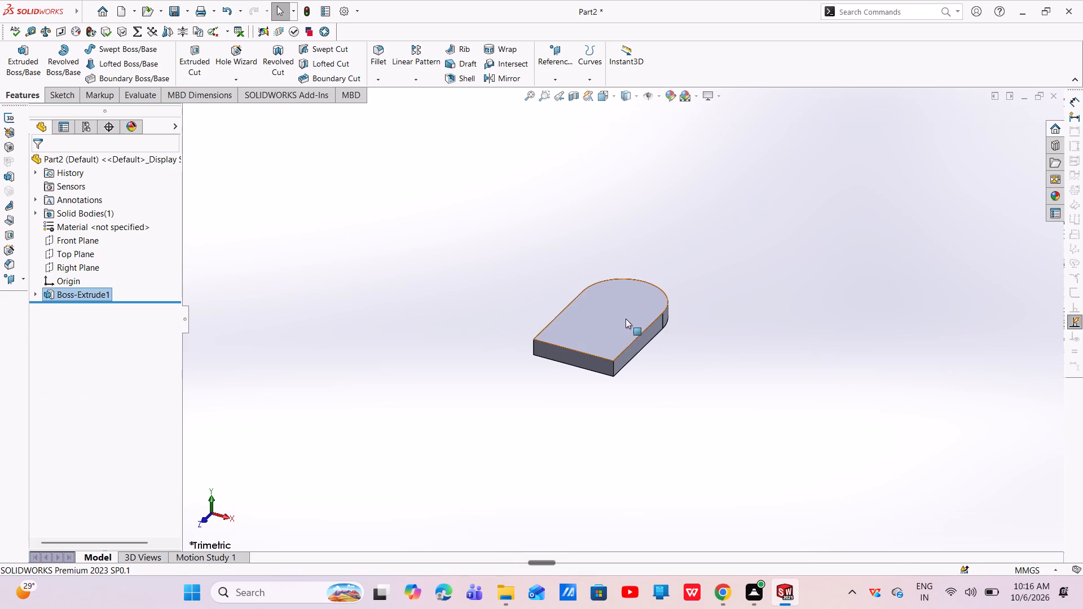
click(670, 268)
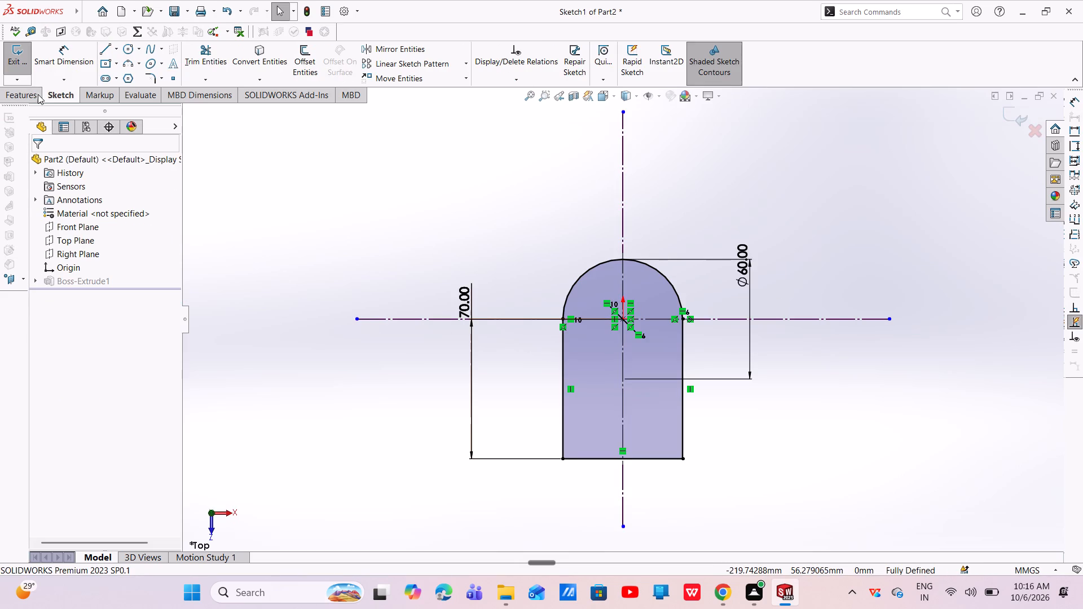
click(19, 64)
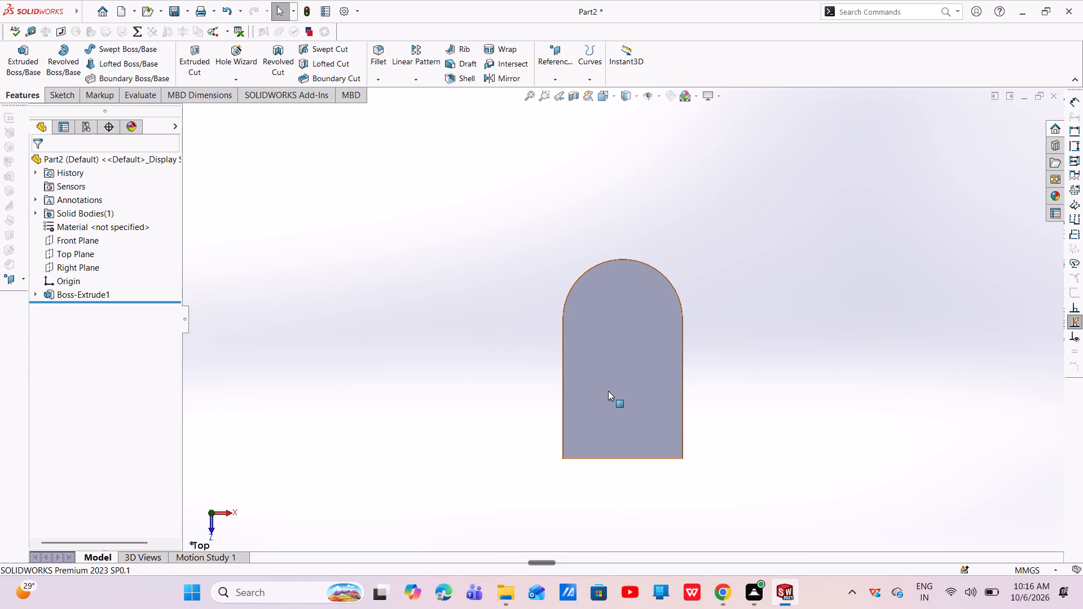
Start a sketch on the plate's top face and draw a circle centred on the origin, about 12.7 mm in diameter.
middle_drag(677, 424, 587, 342)
middle_drag(602, 382, 662, 420)
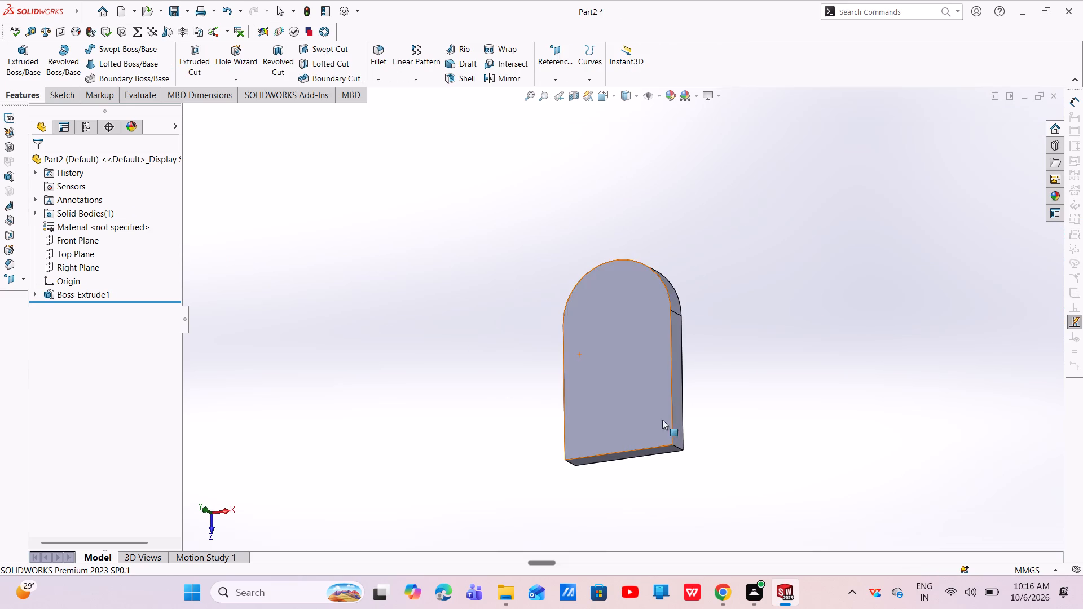
click(621, 326)
click(669, 292)
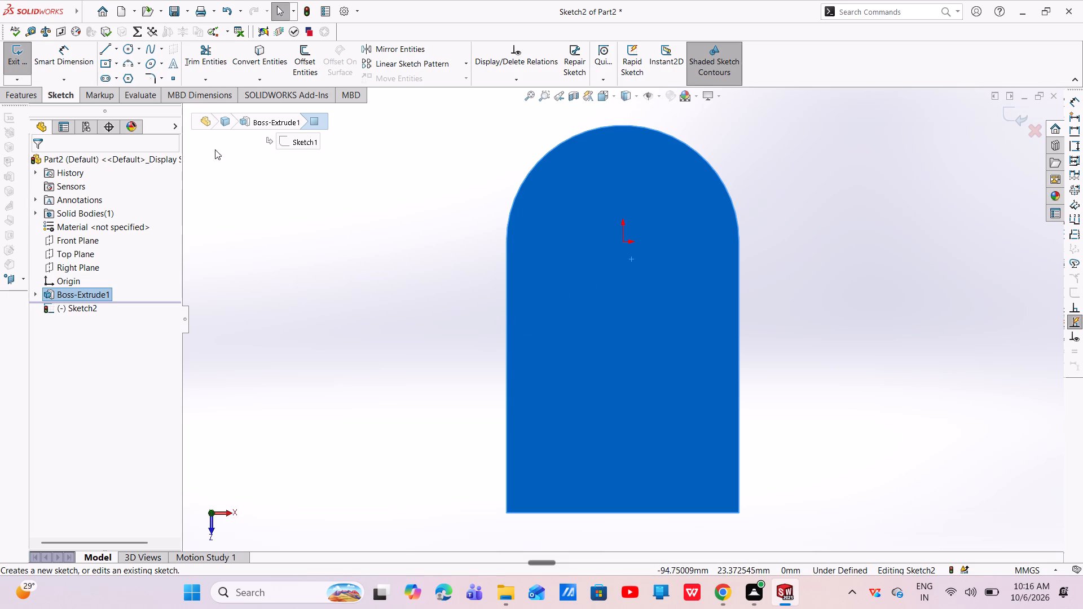
click(129, 48)
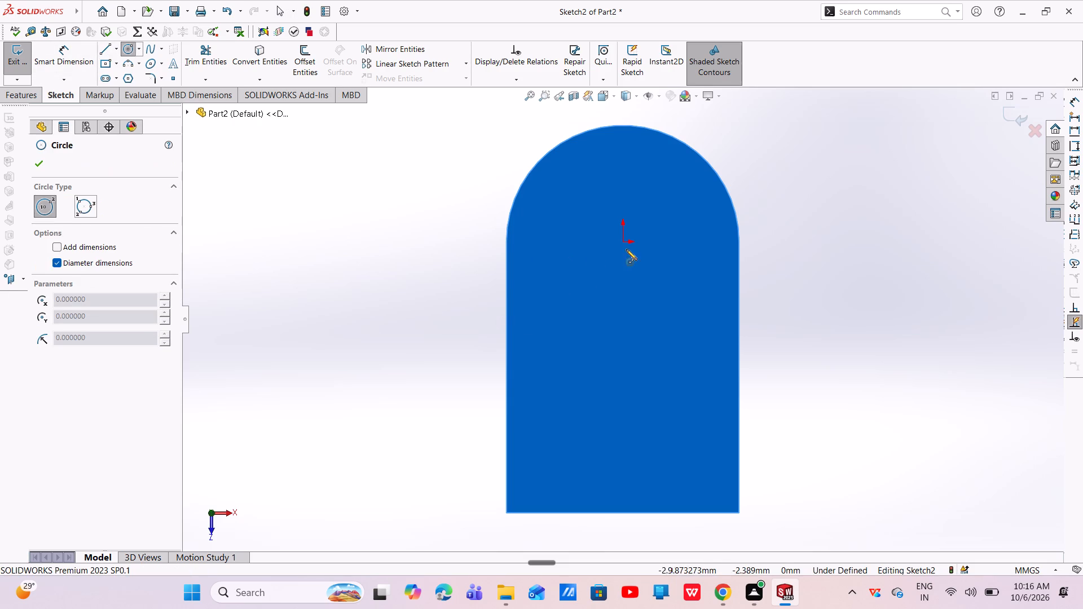
click(623, 241)
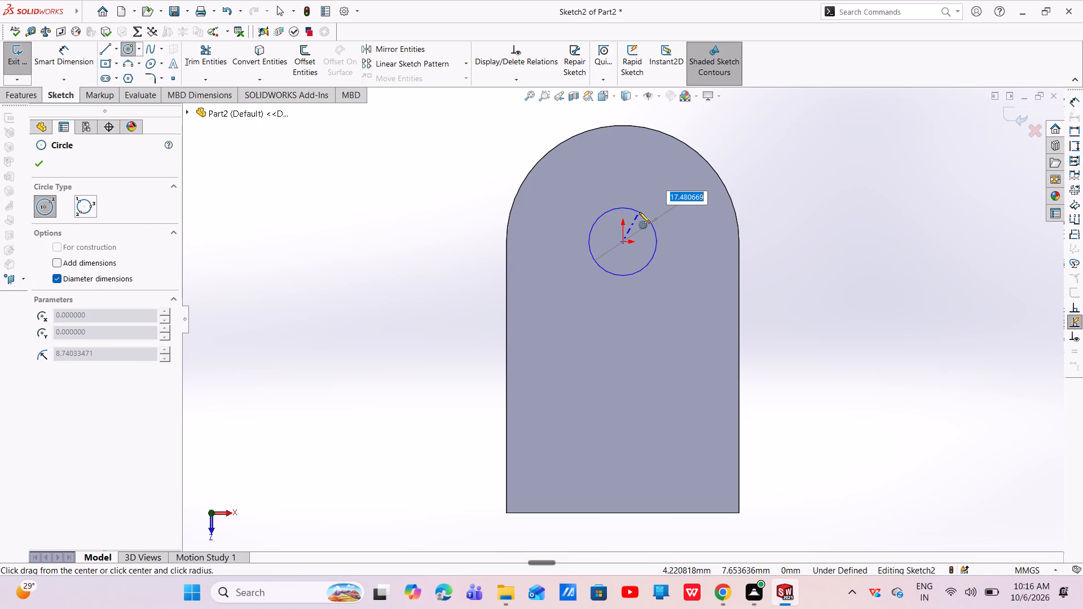
click(637, 222)
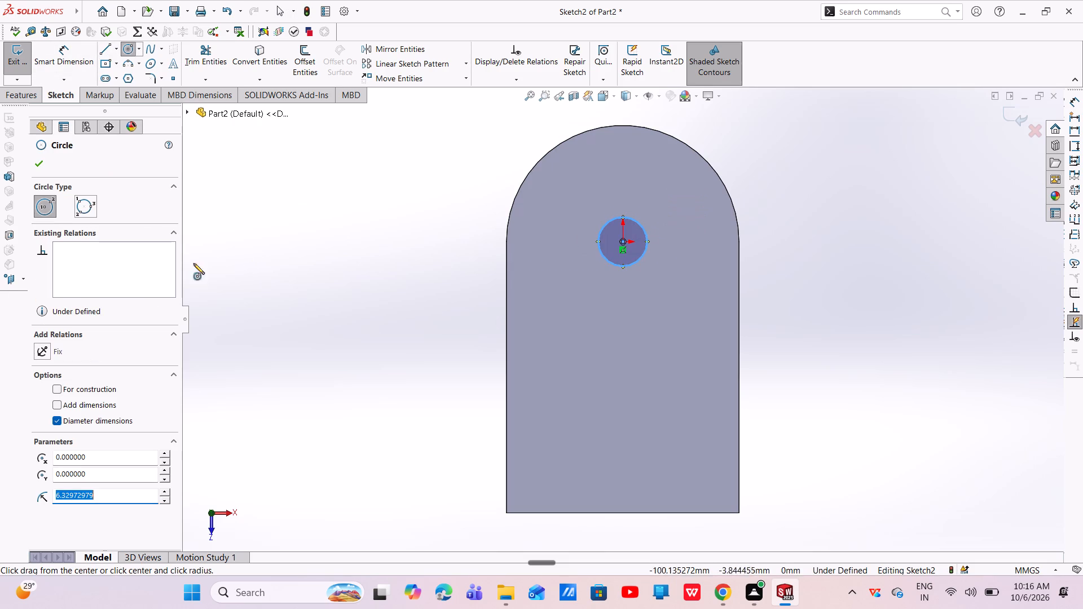
click(33, 162)
Dimension the new circle's diameter and set it to 16 mm.
click(52, 59)
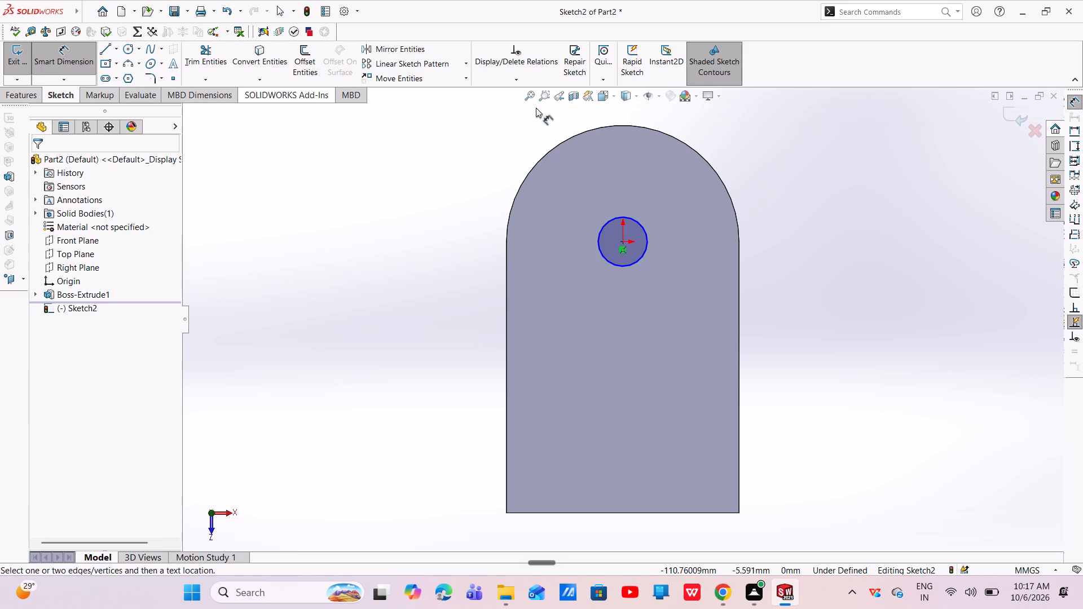
click(647, 251)
click(784, 211)
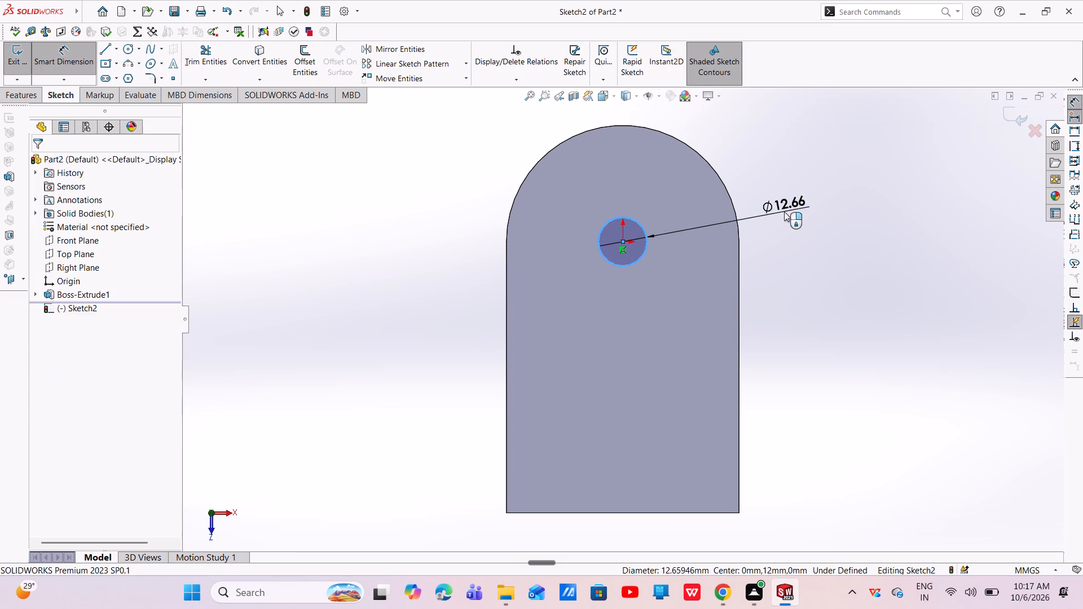
key(BackSpace)
text(16)
key(Return)
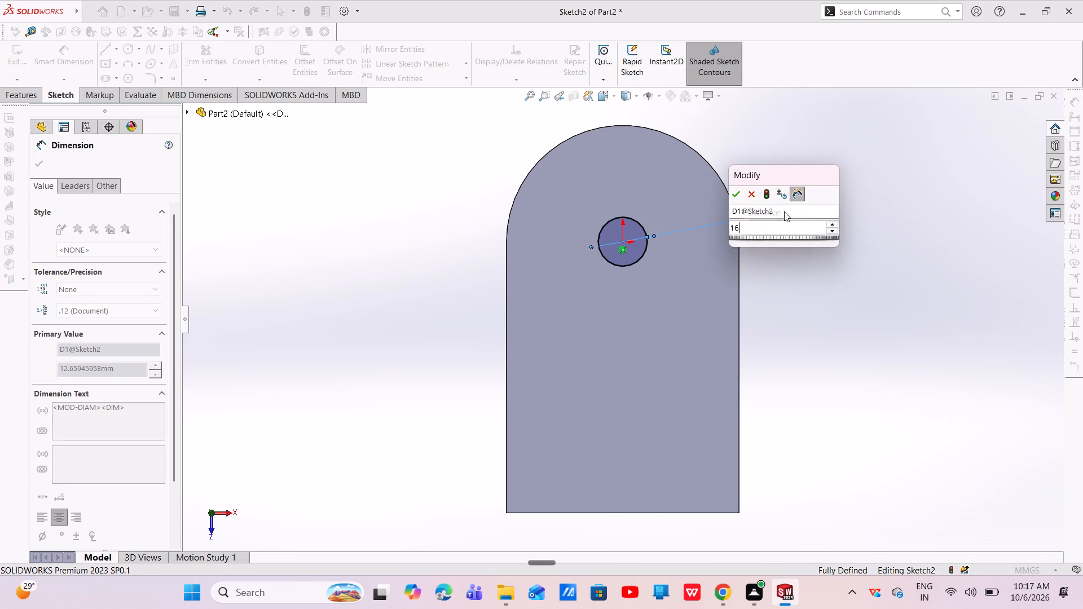
click(33, 167)
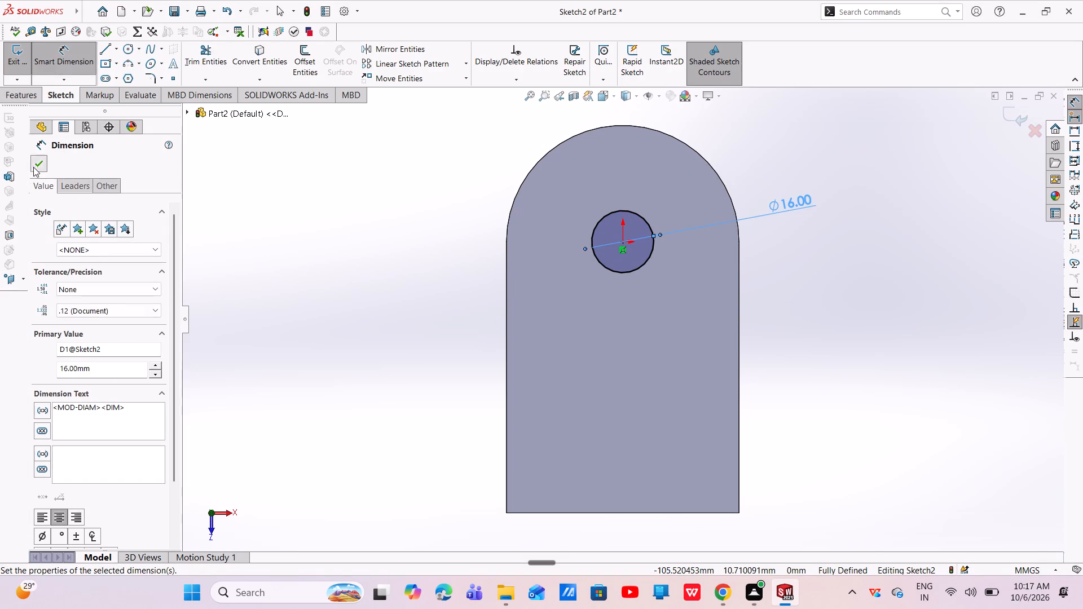
Cut the 16 mm circle through the plate with a blind Extruded Cut 12 mm deep.
click(20, 87)
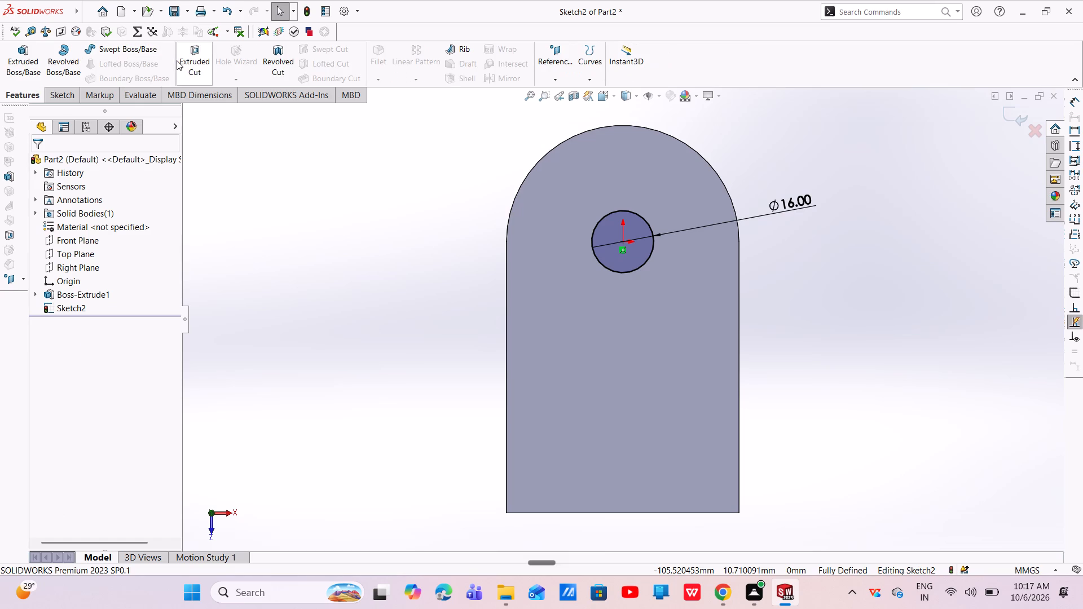
click(187, 64)
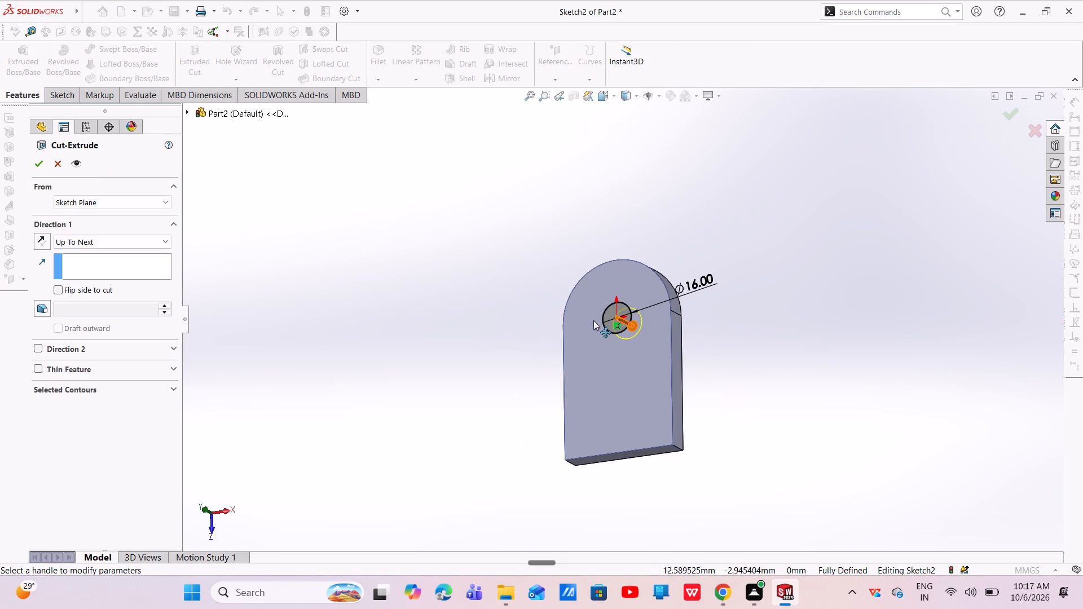
drag(631, 321, 736, 359)
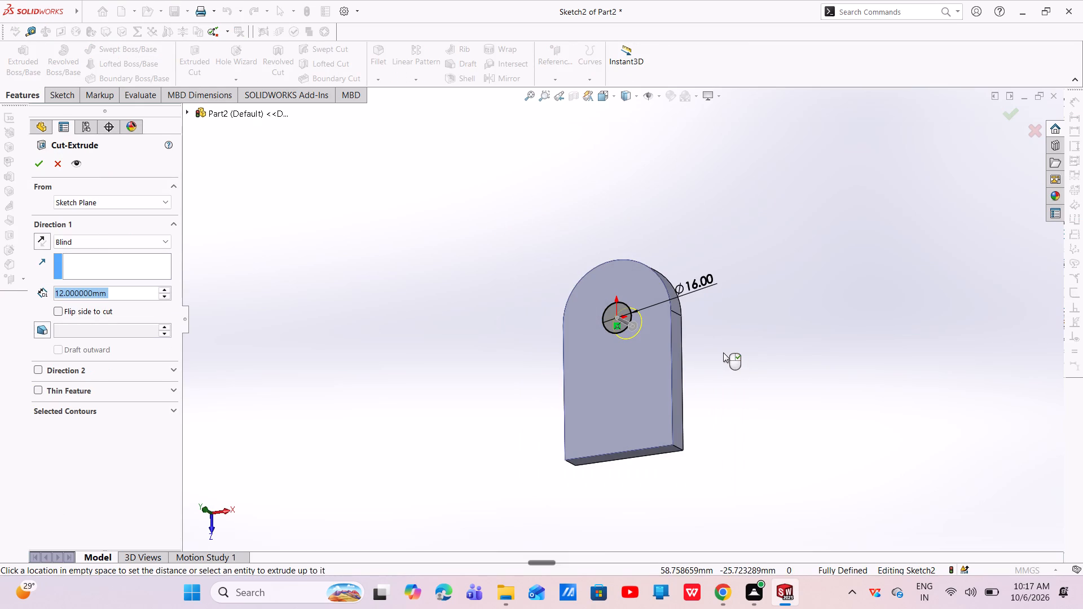
click(37, 165)
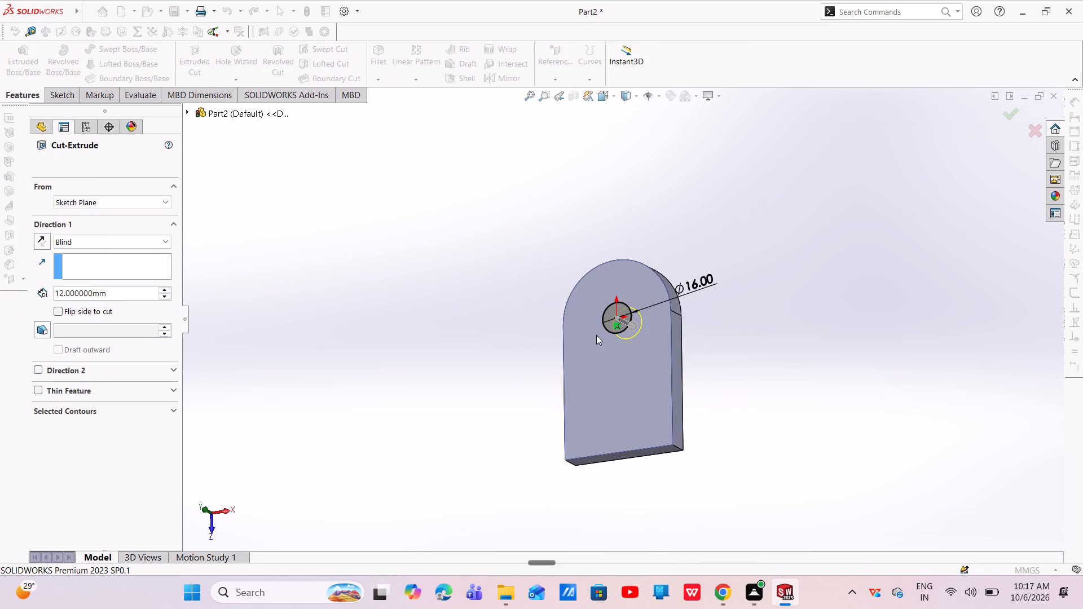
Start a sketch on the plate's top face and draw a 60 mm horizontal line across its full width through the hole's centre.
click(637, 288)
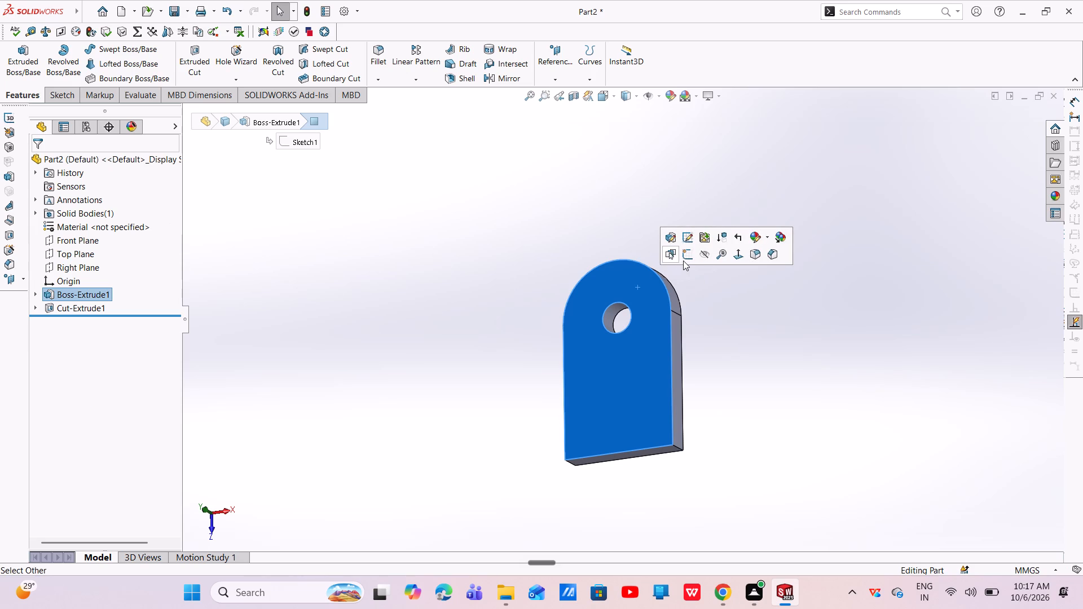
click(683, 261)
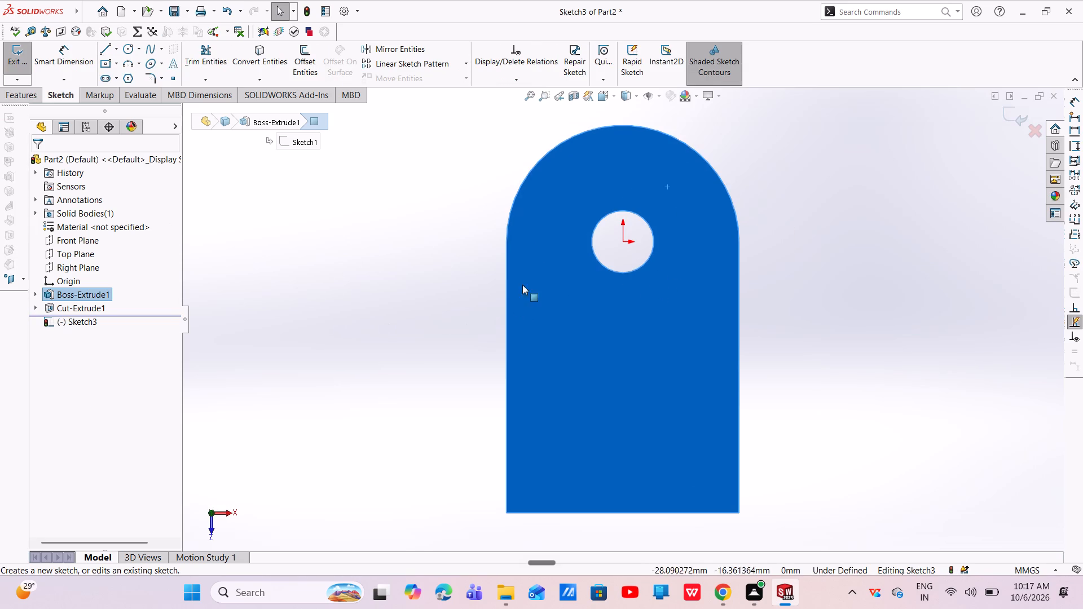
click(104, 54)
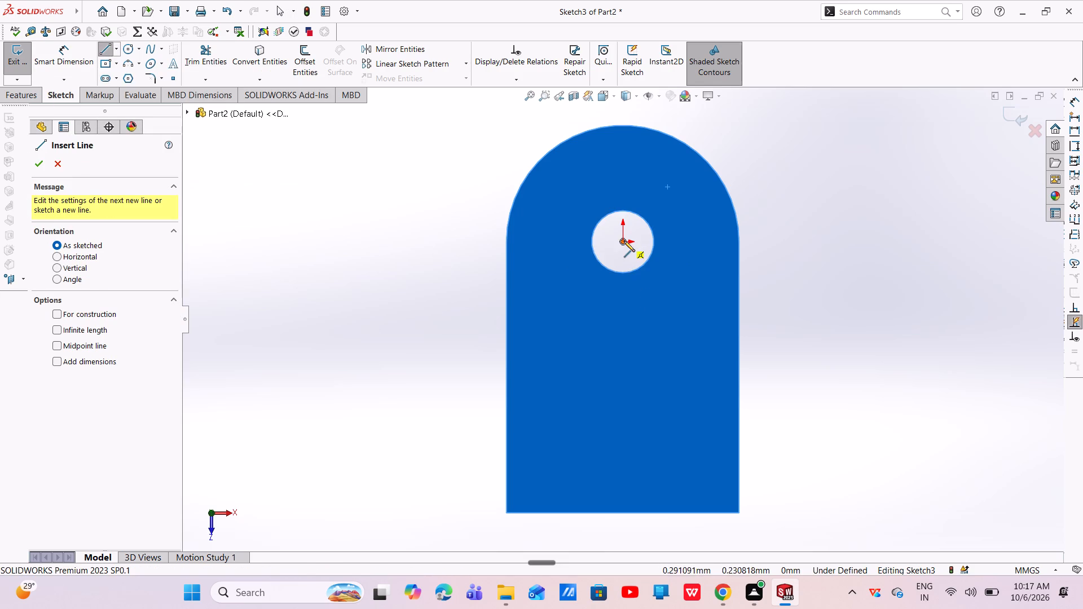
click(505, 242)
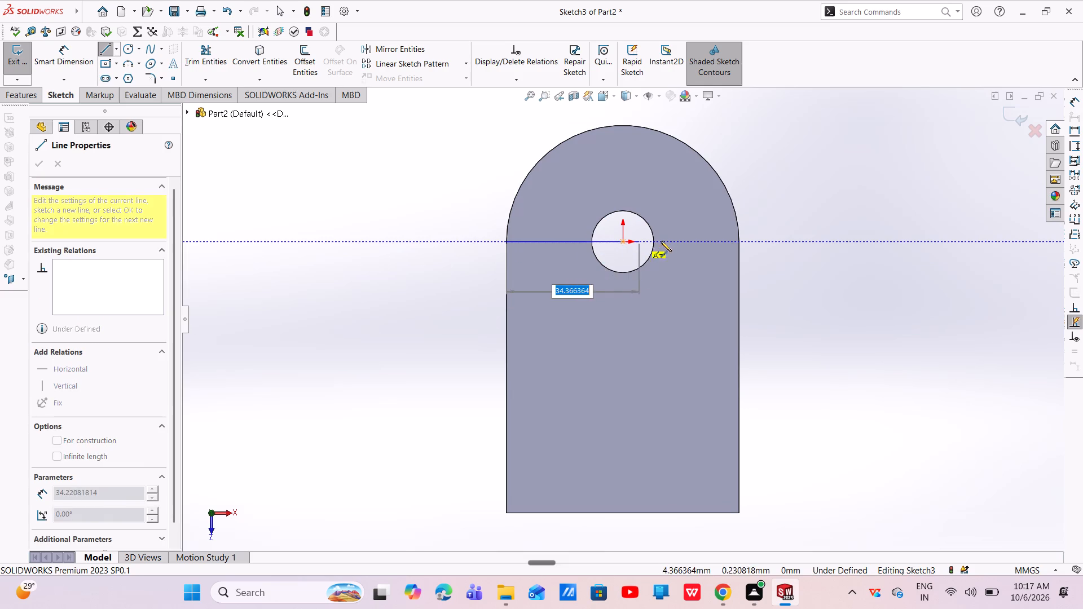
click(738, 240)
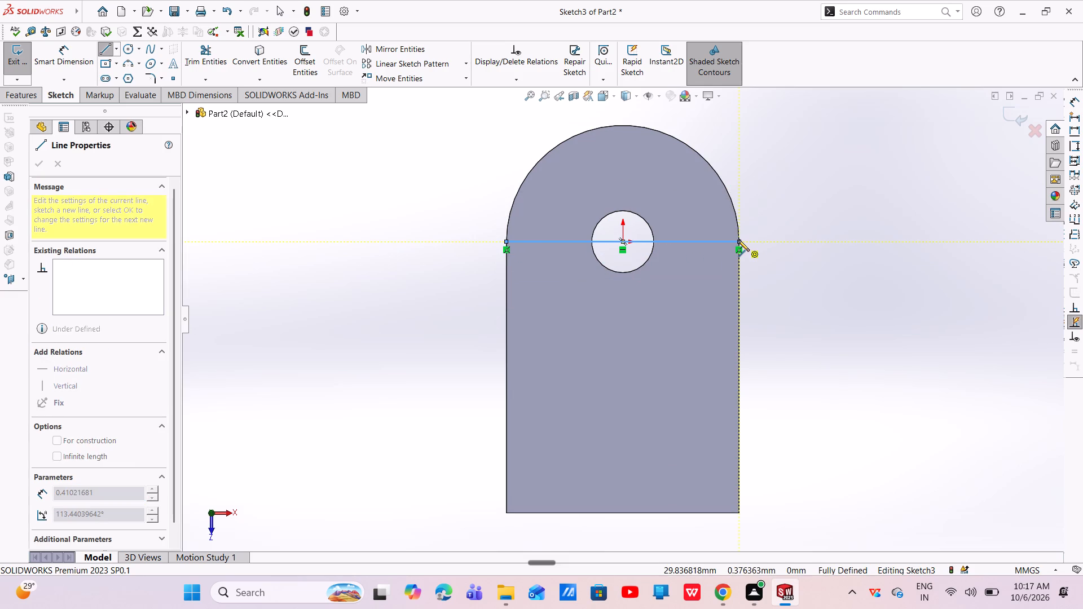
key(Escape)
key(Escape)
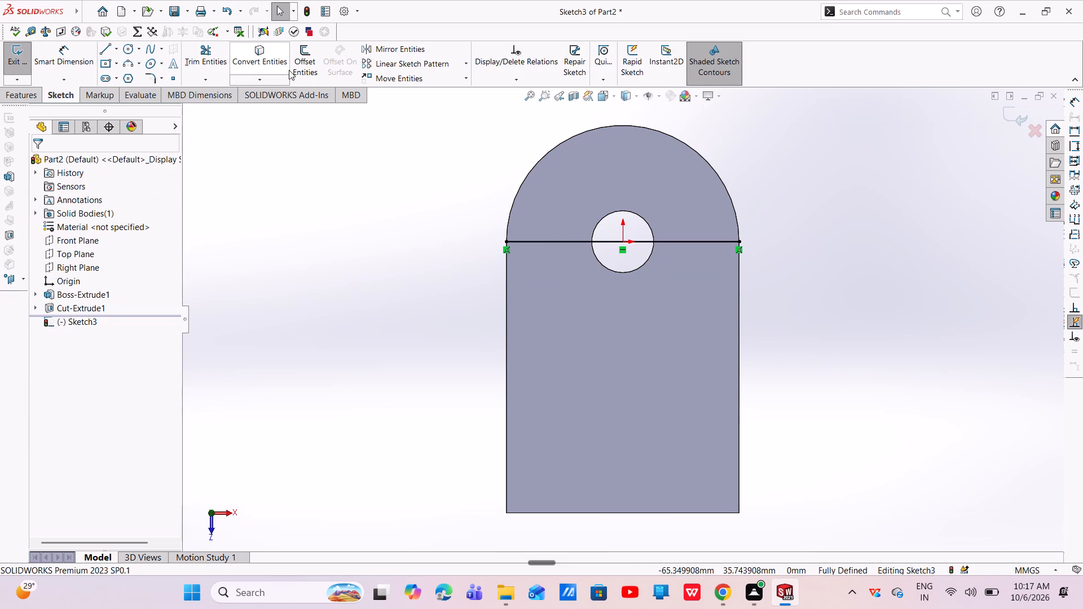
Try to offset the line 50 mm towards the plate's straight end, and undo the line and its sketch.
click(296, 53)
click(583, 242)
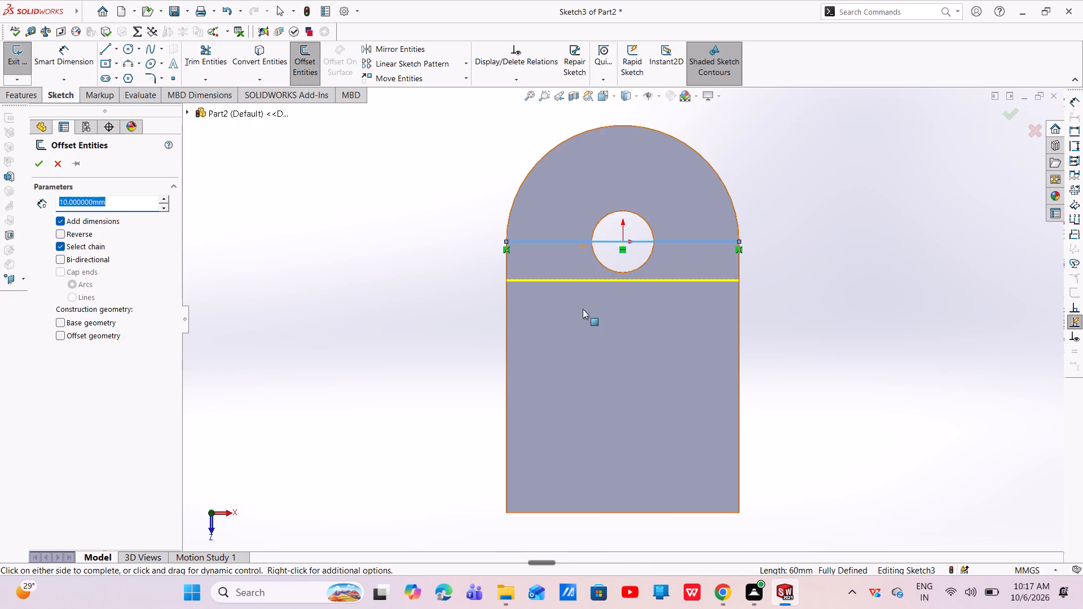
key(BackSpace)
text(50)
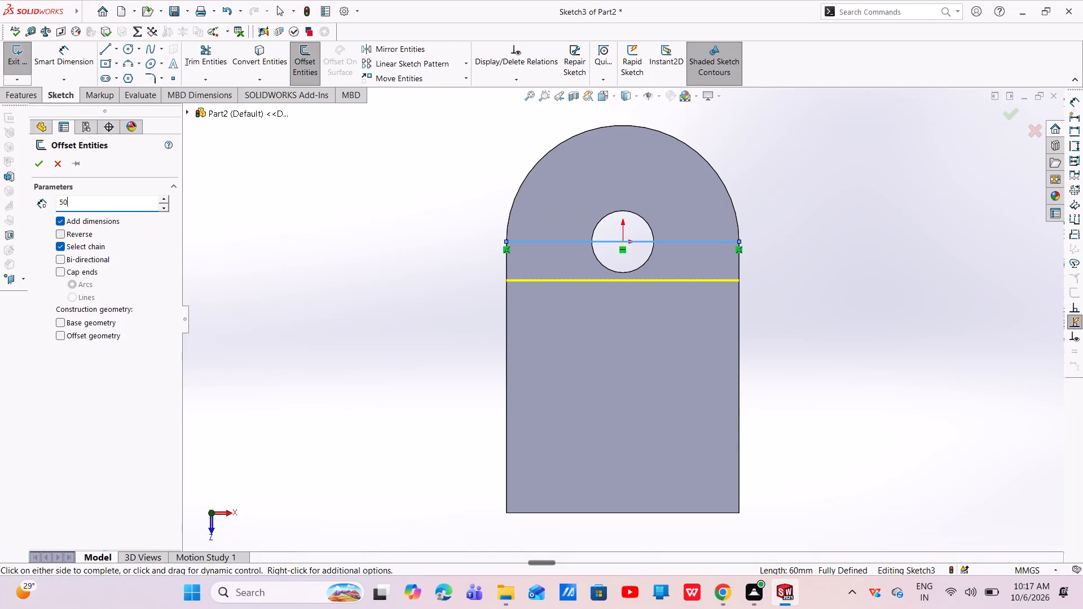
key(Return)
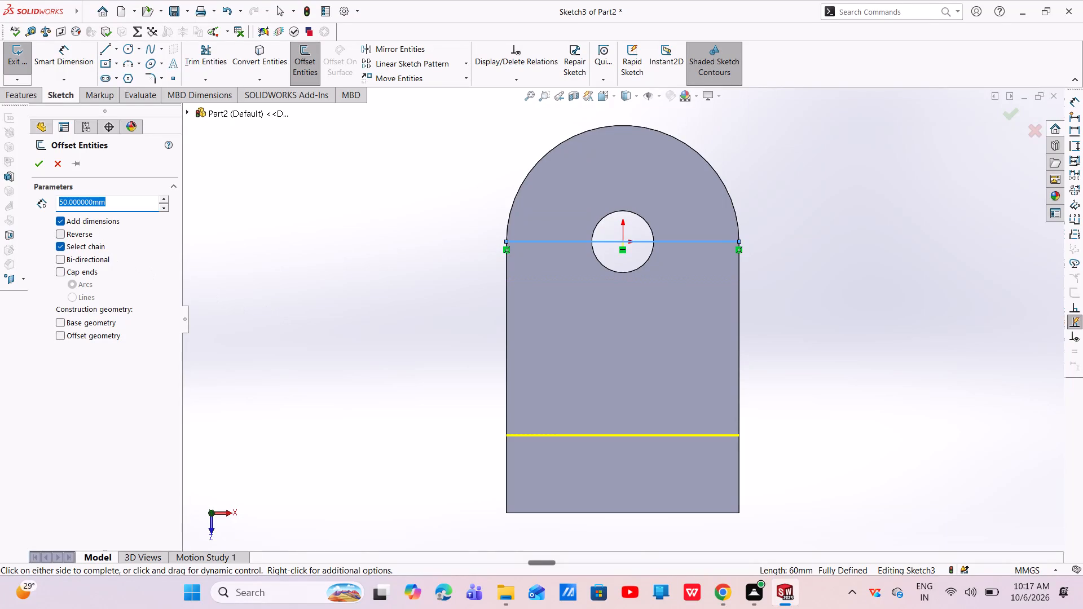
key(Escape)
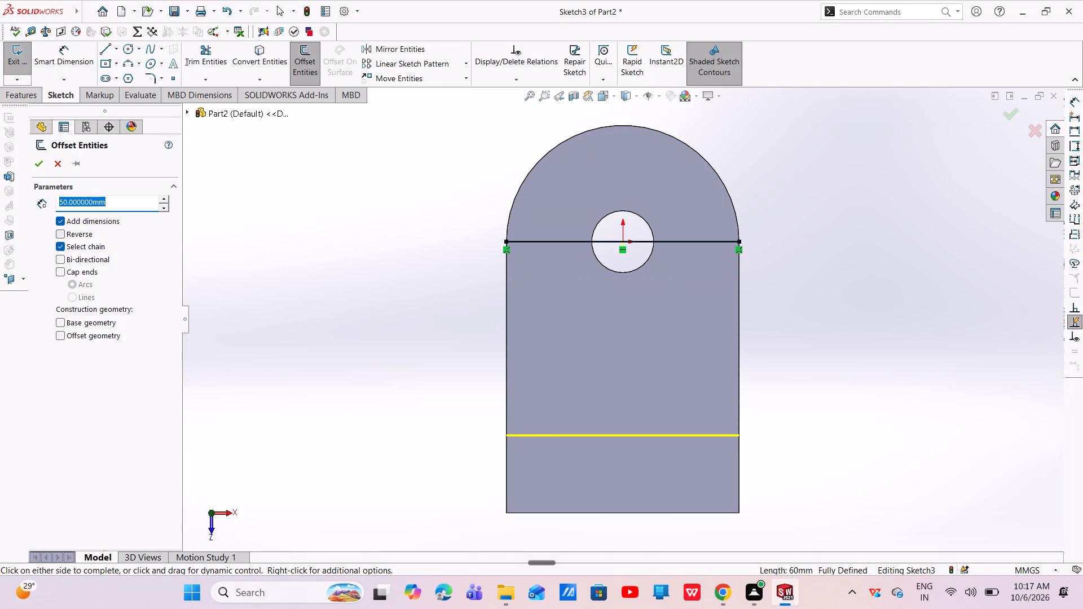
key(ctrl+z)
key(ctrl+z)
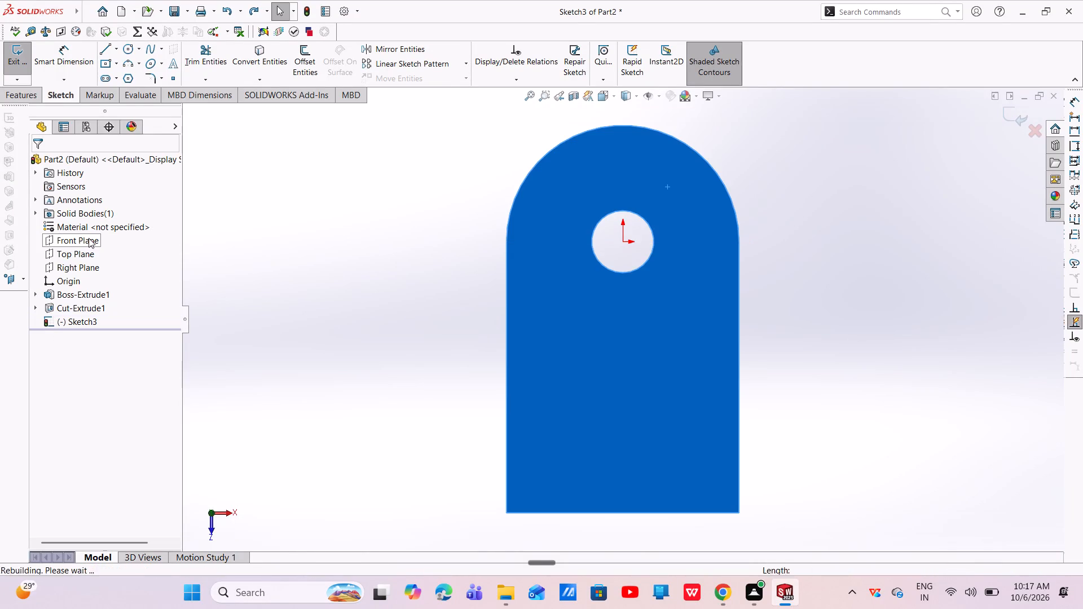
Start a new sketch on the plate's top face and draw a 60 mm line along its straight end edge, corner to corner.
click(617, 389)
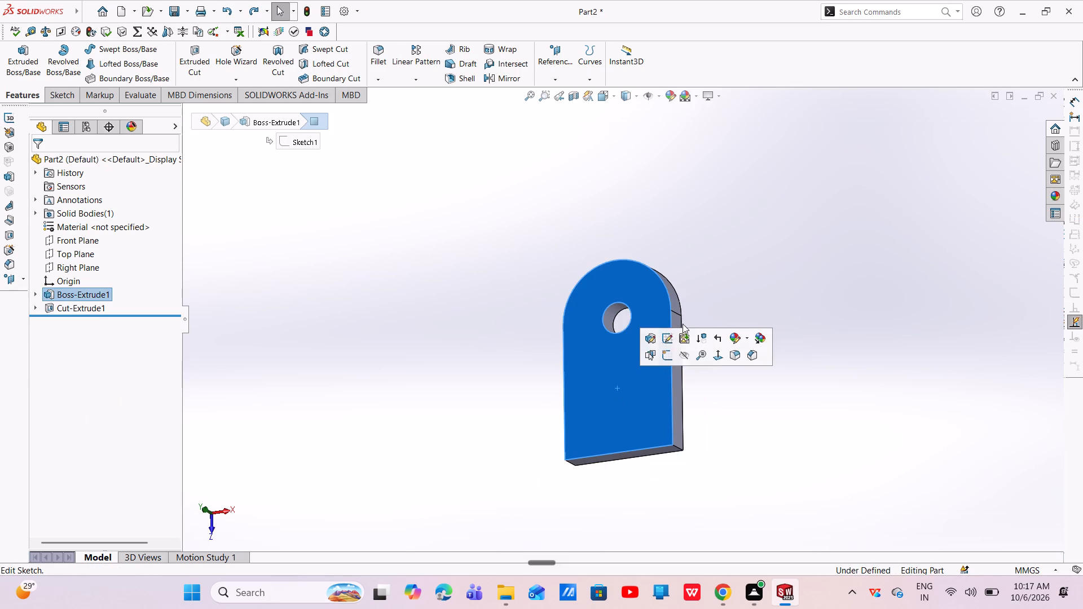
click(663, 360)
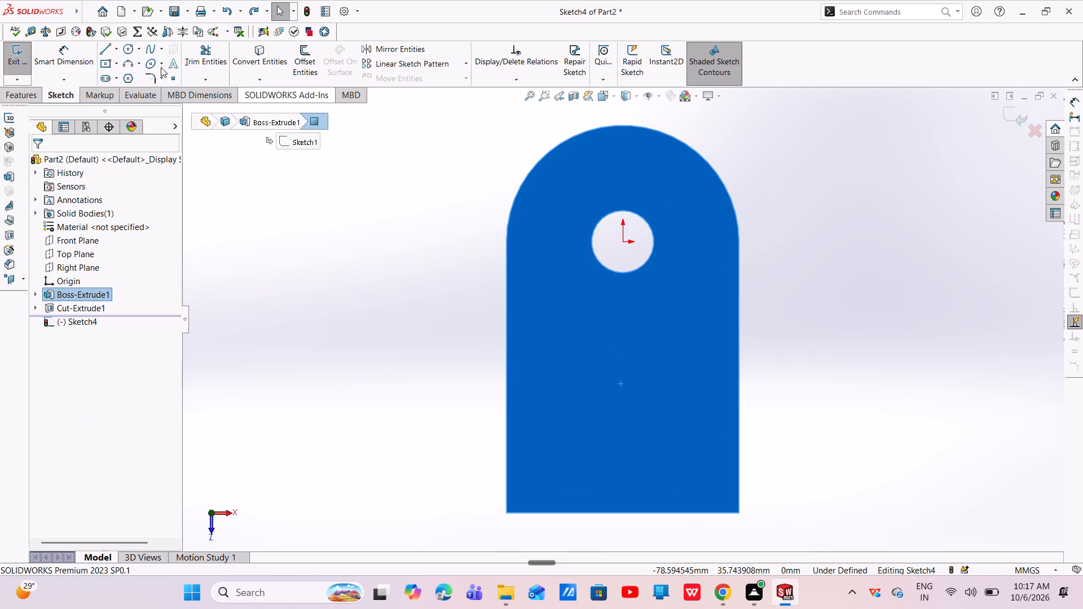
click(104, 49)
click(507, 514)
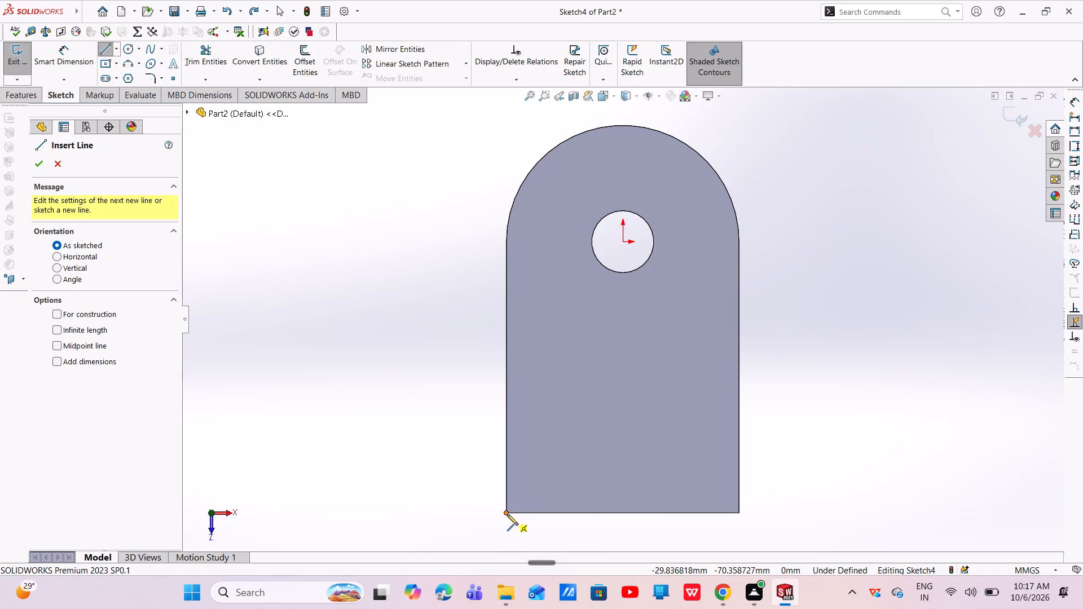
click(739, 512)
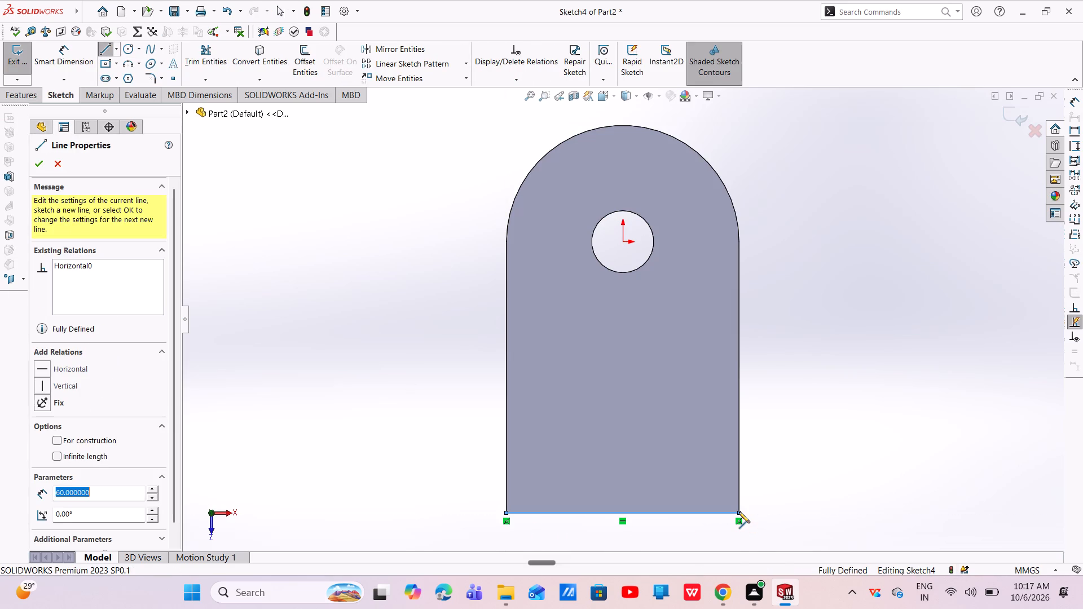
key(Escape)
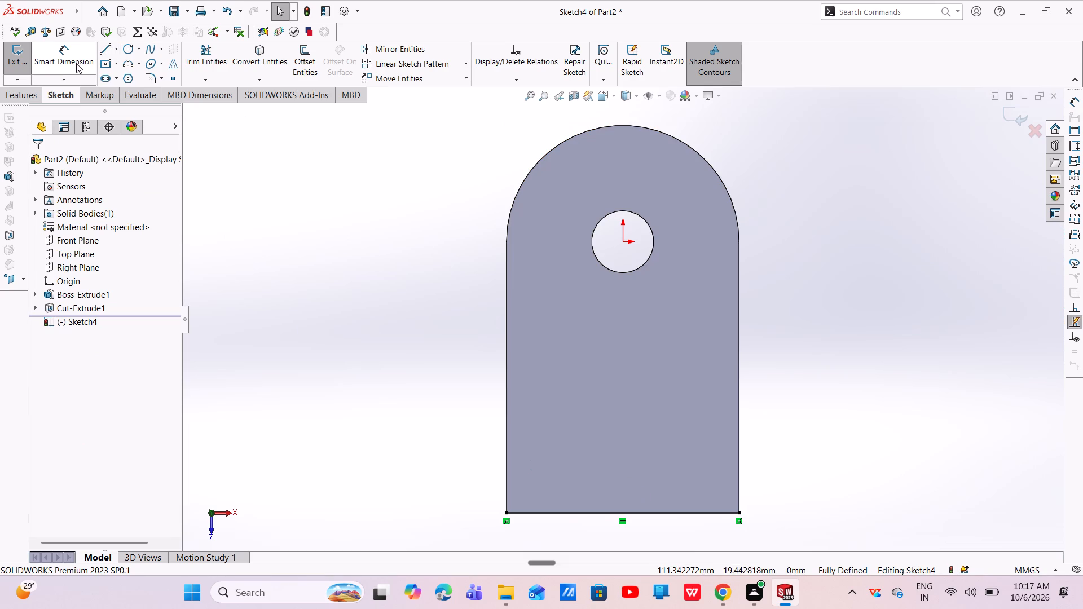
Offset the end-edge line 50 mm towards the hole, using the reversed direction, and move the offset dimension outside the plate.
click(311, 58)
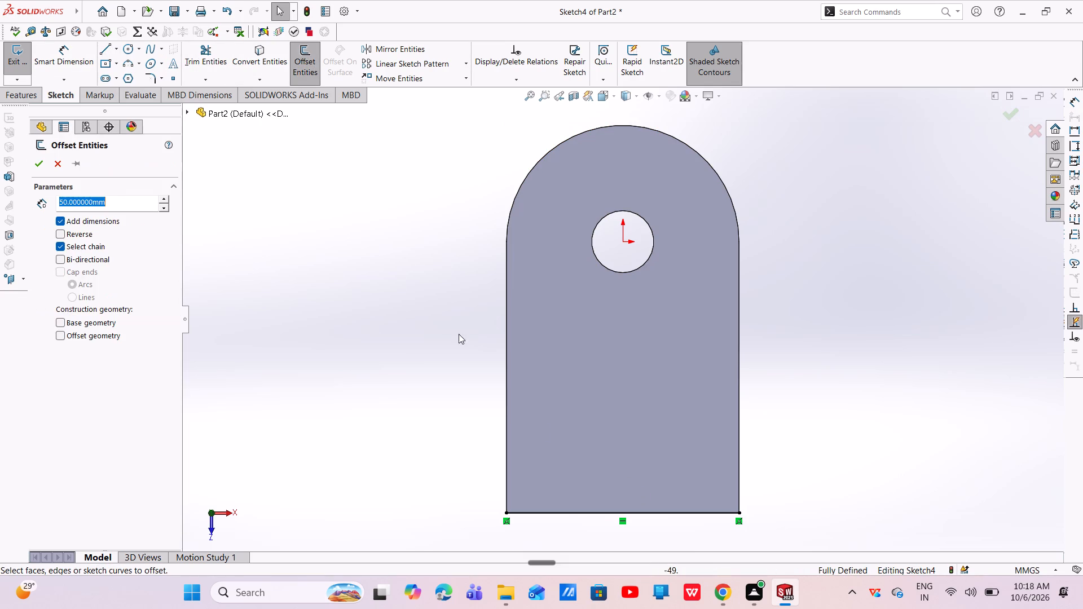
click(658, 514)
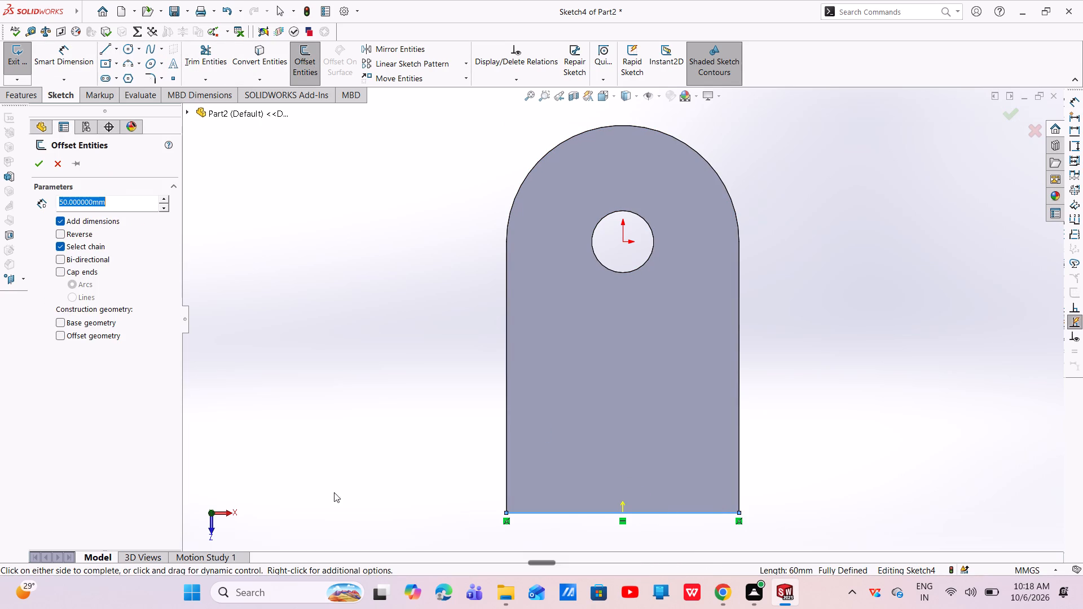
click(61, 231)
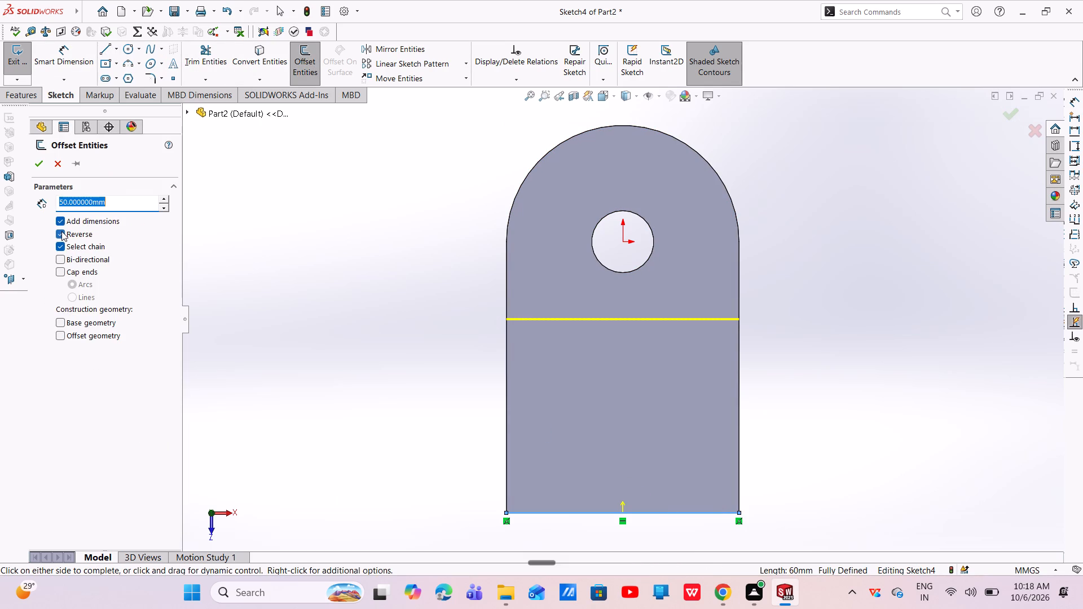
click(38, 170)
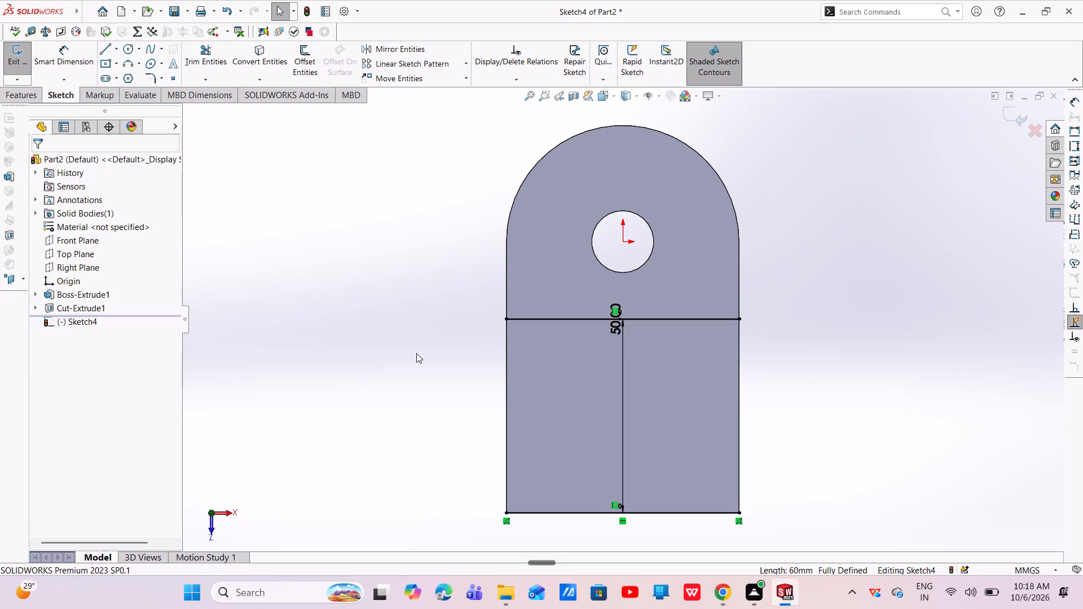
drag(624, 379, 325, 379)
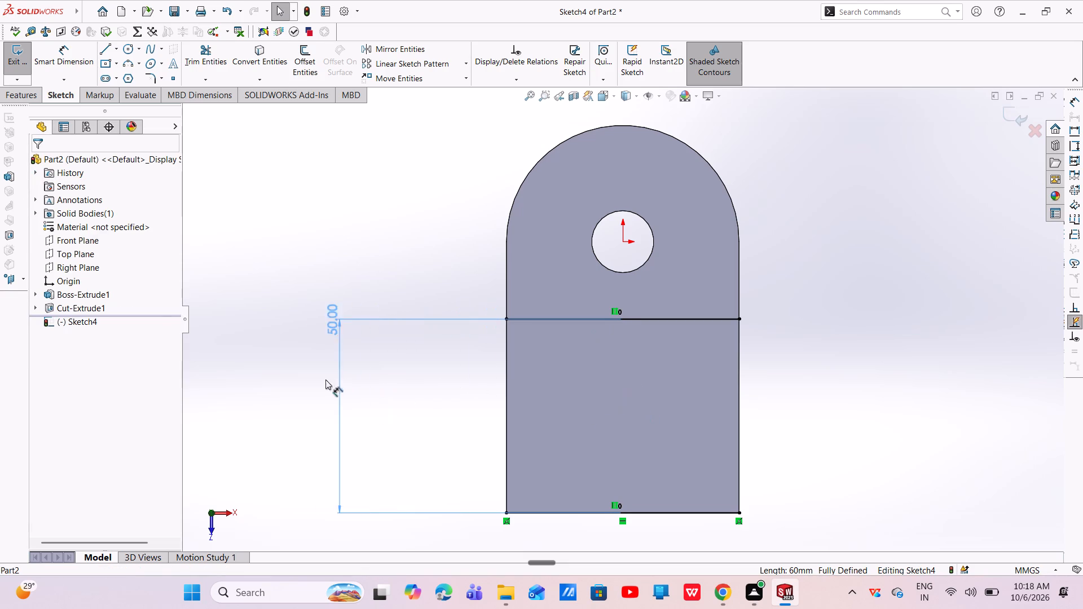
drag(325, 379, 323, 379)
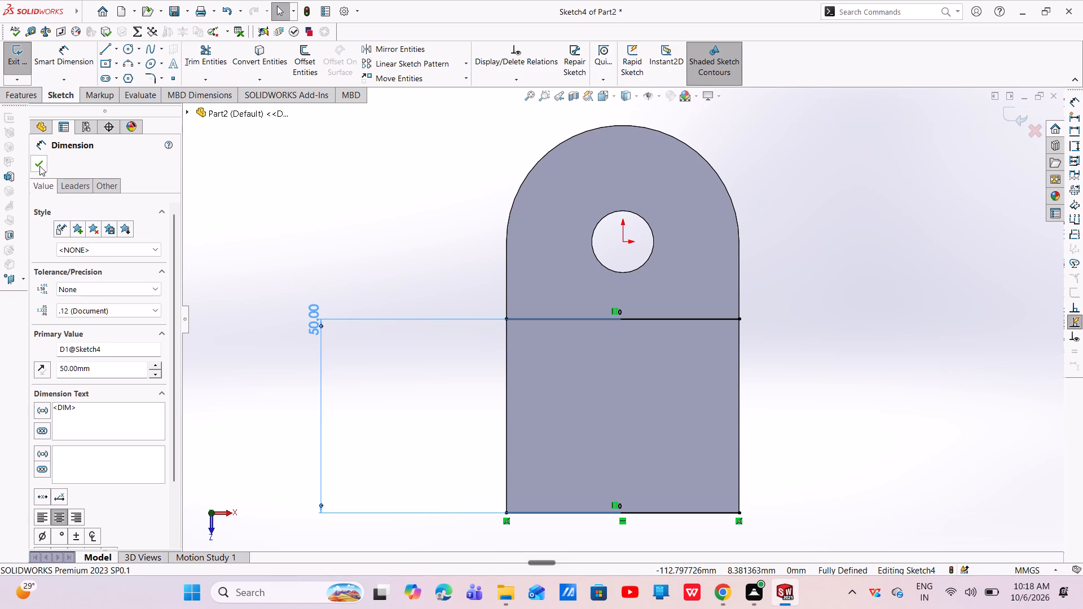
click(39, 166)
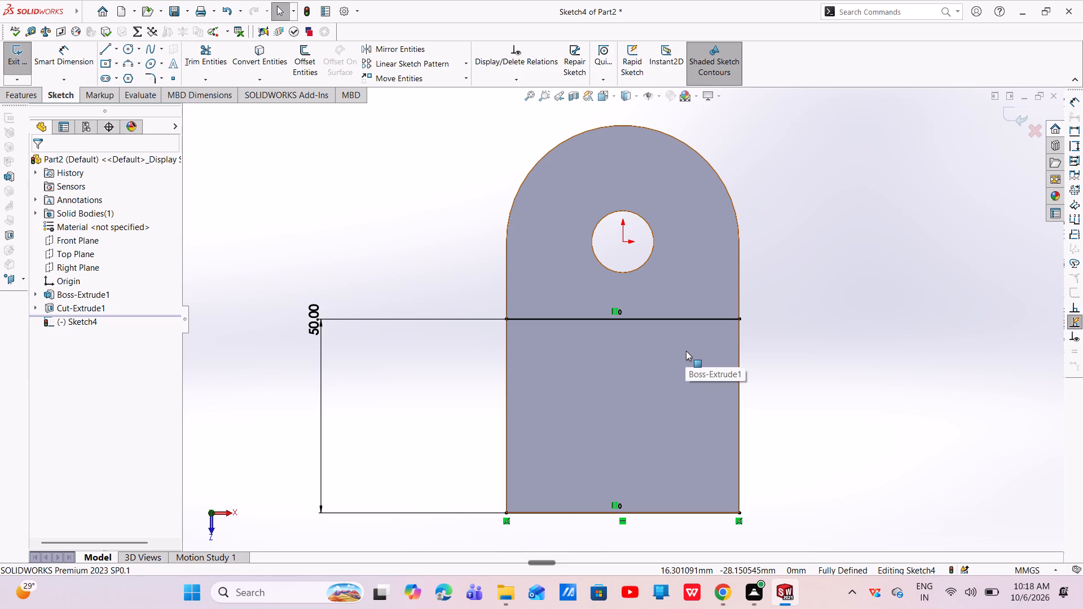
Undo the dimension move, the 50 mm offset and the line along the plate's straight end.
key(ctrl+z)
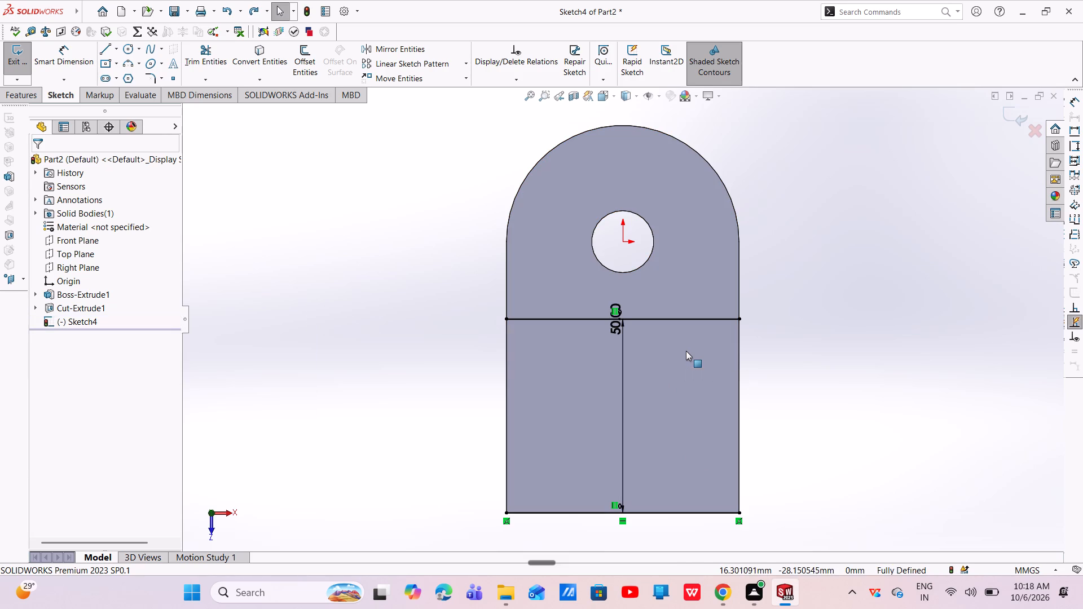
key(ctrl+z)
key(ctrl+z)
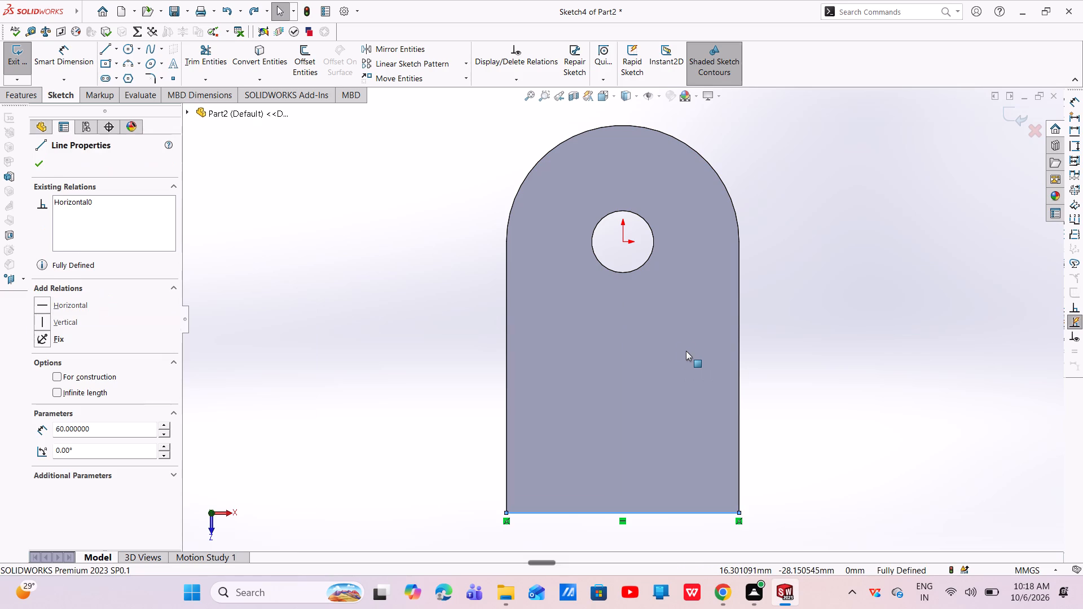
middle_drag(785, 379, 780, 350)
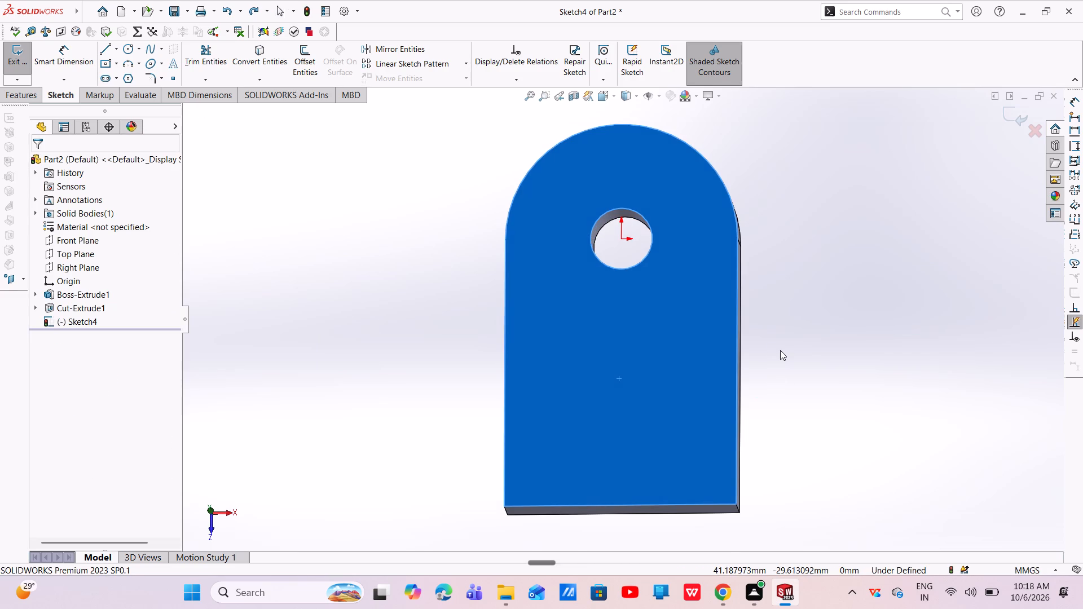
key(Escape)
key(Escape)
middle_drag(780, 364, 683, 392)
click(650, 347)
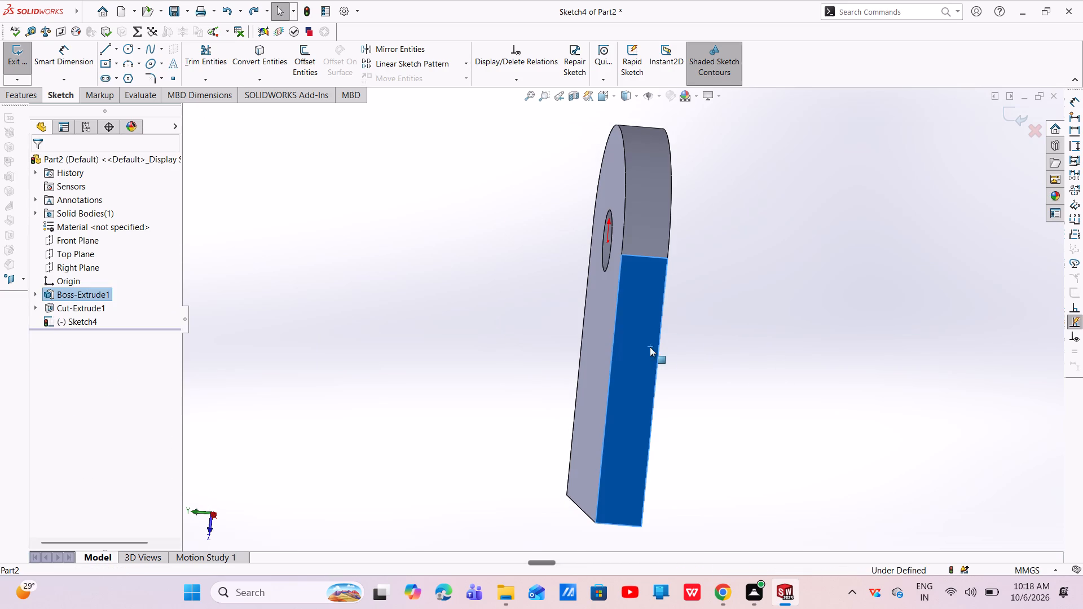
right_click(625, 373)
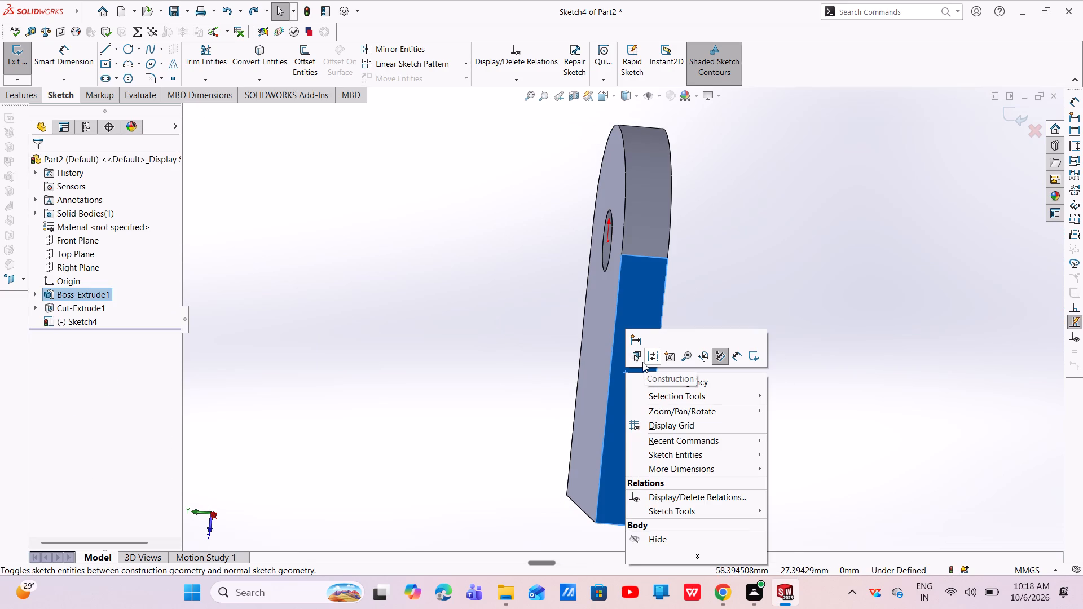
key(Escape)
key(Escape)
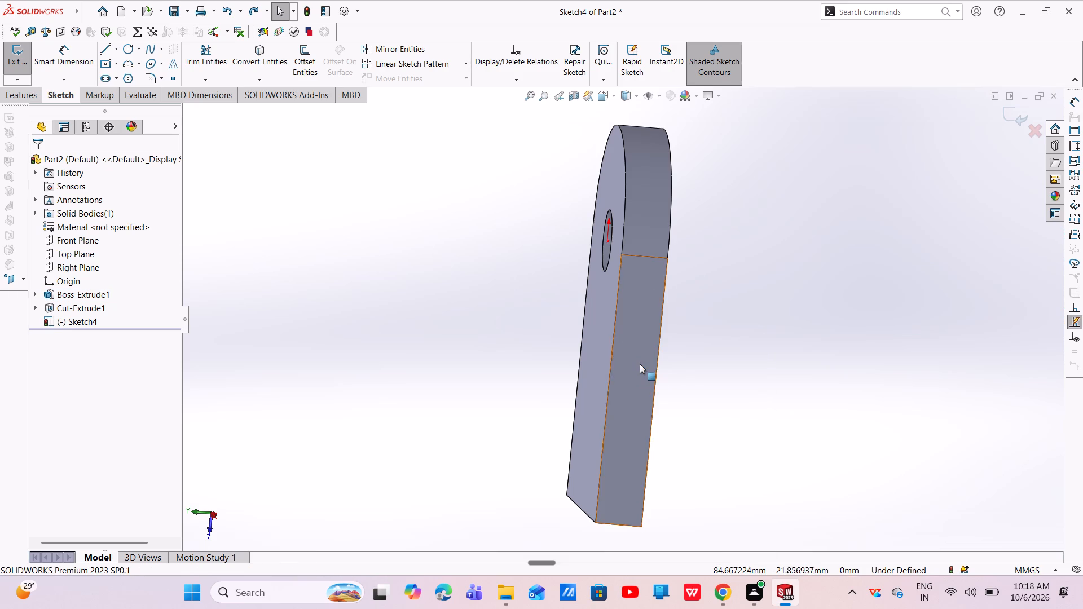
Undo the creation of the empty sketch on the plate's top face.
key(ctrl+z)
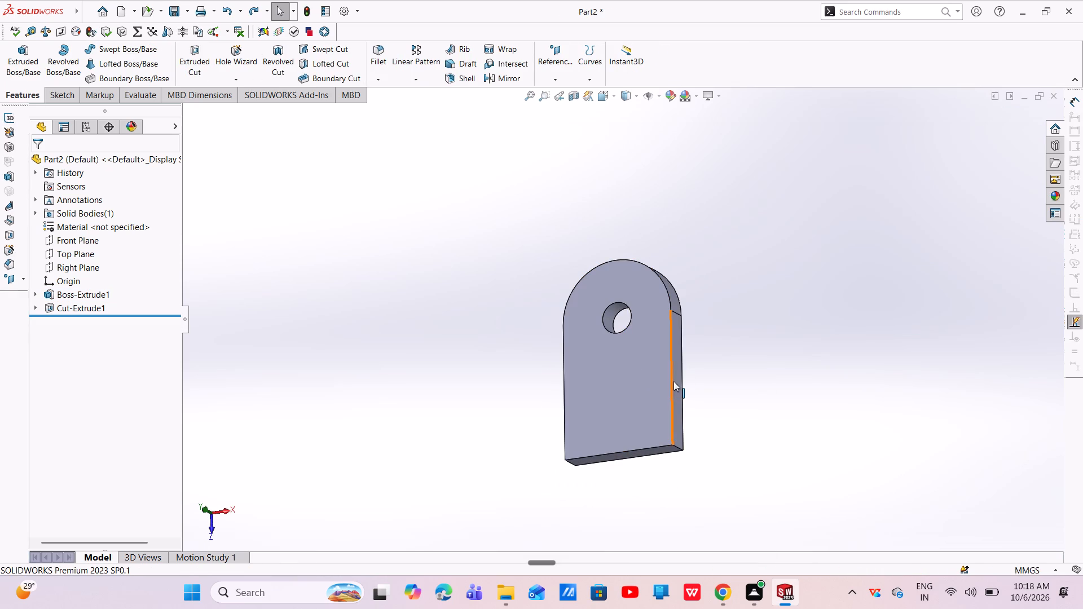
Start a sketch on the plate's long side face and draw a line about 59 mm along its upper edge from the straight-end corner.
click(673, 381)
click(679, 387)
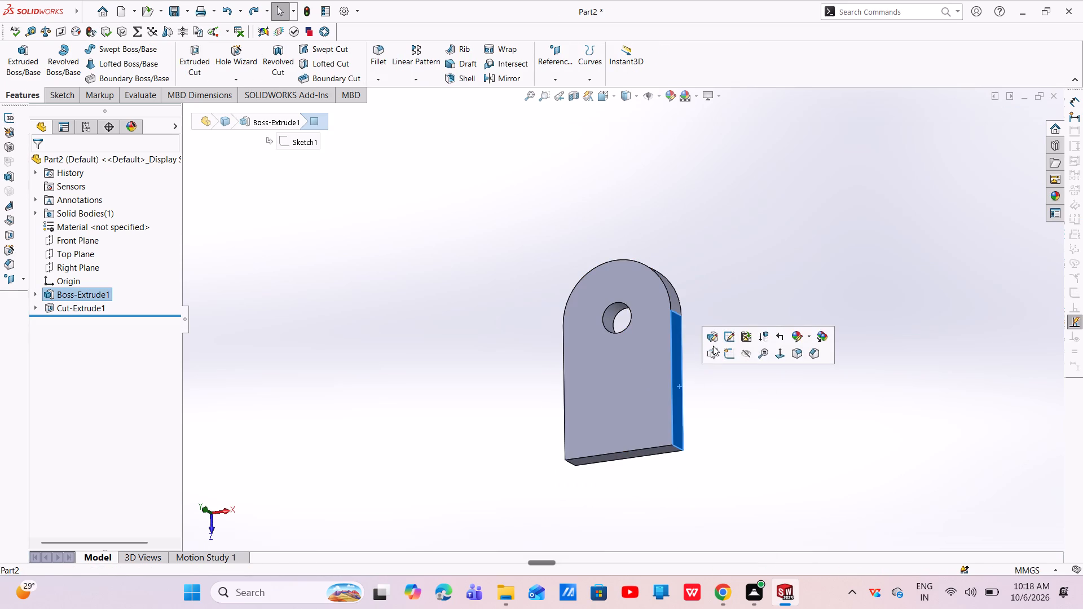
click(725, 356)
key(Escape)
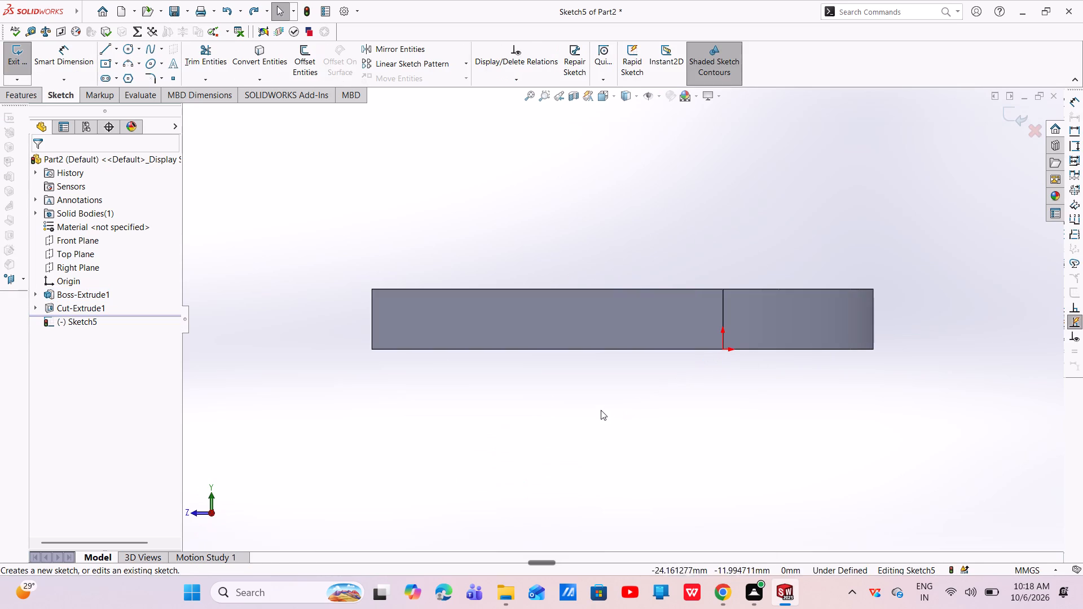
click(104, 52)
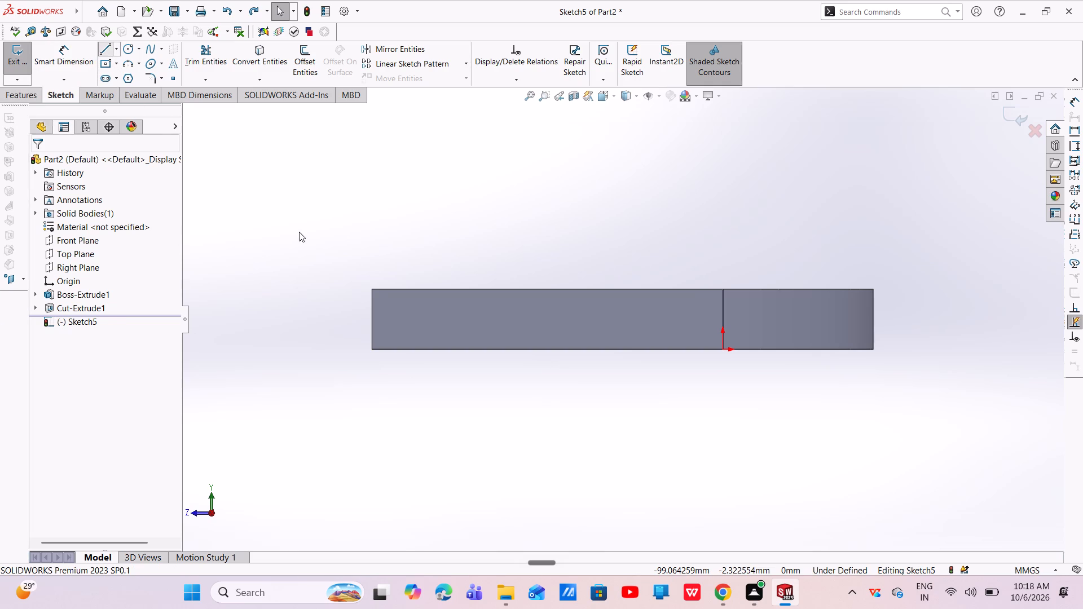
click(372, 289)
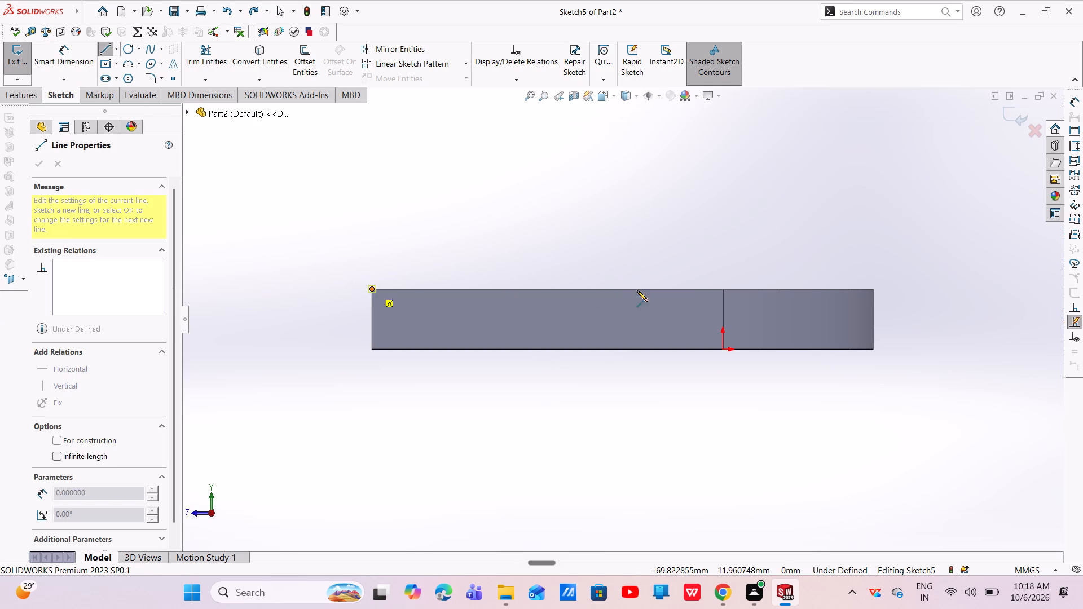
click(666, 289)
key(Escape)
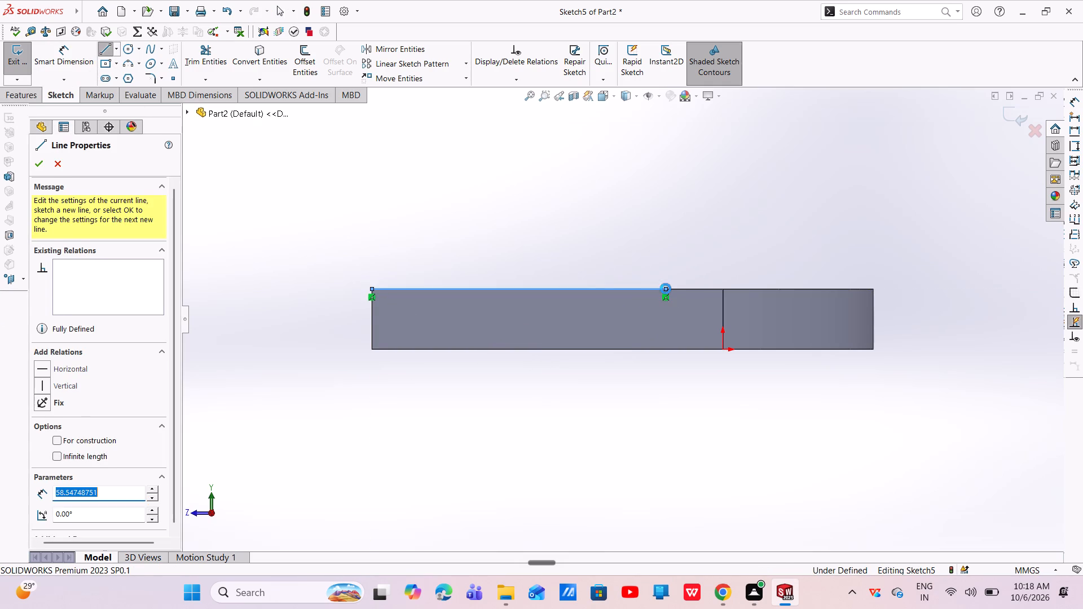
Dimension the line along the side face's upper edge to 50 mm.
click(83, 50)
click(494, 288)
click(505, 416)
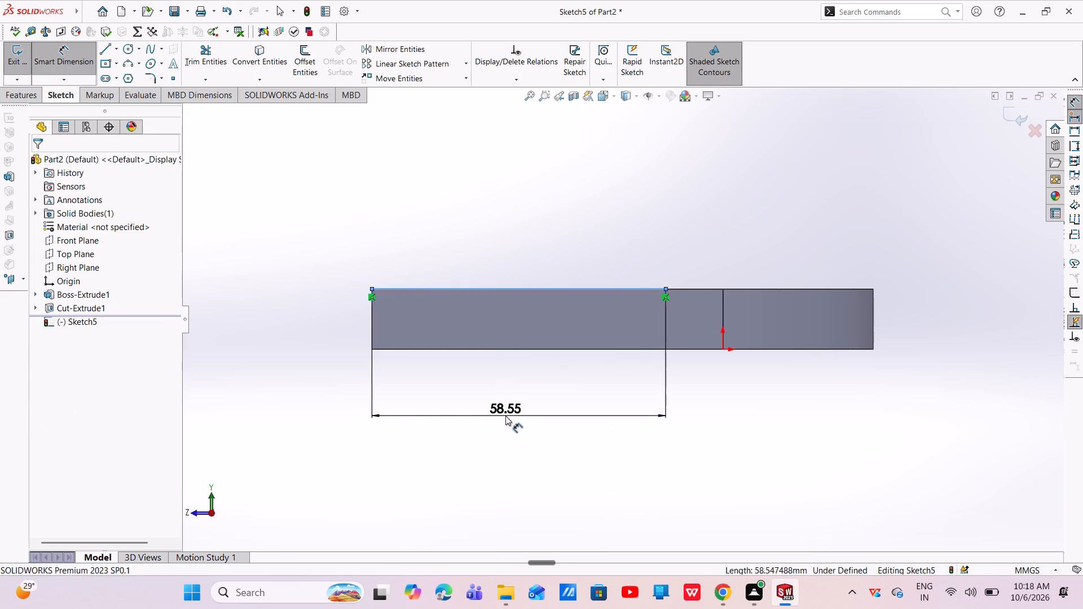
key(BackSpace)
text(50)
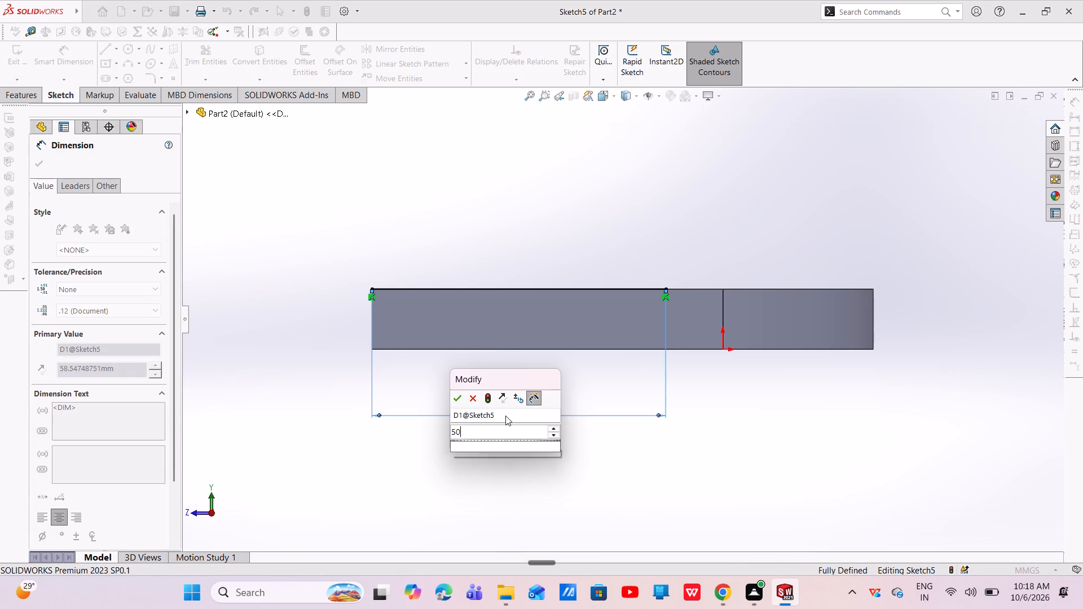
key(Return)
key(Escape)
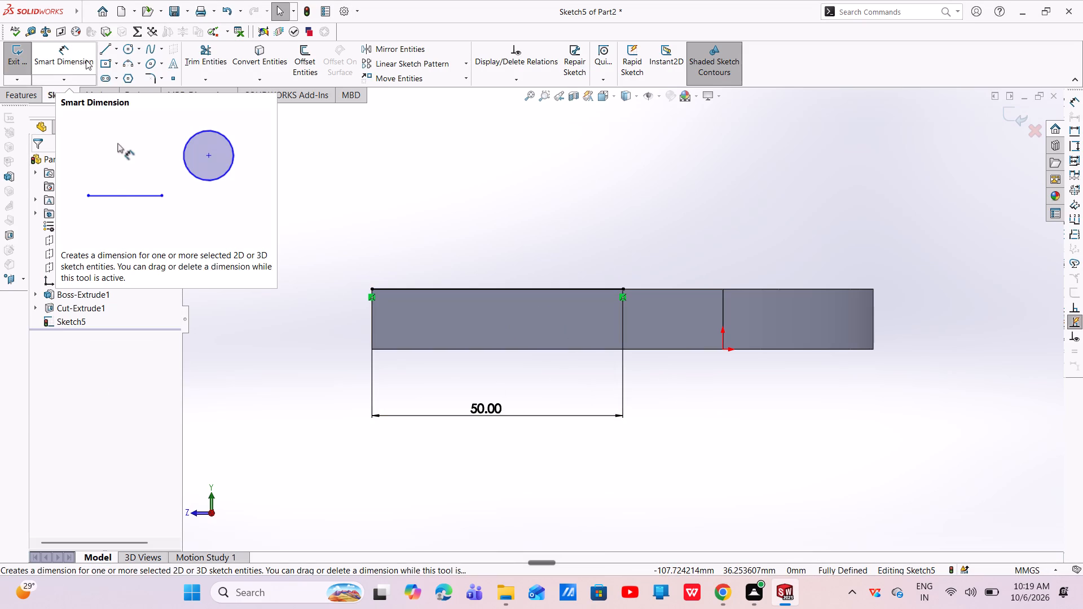
From the 50 mm line's inner end, draw a vertical line about 9 mm up and a horizontal line about 11 mm back towards the straight end.
click(109, 52)
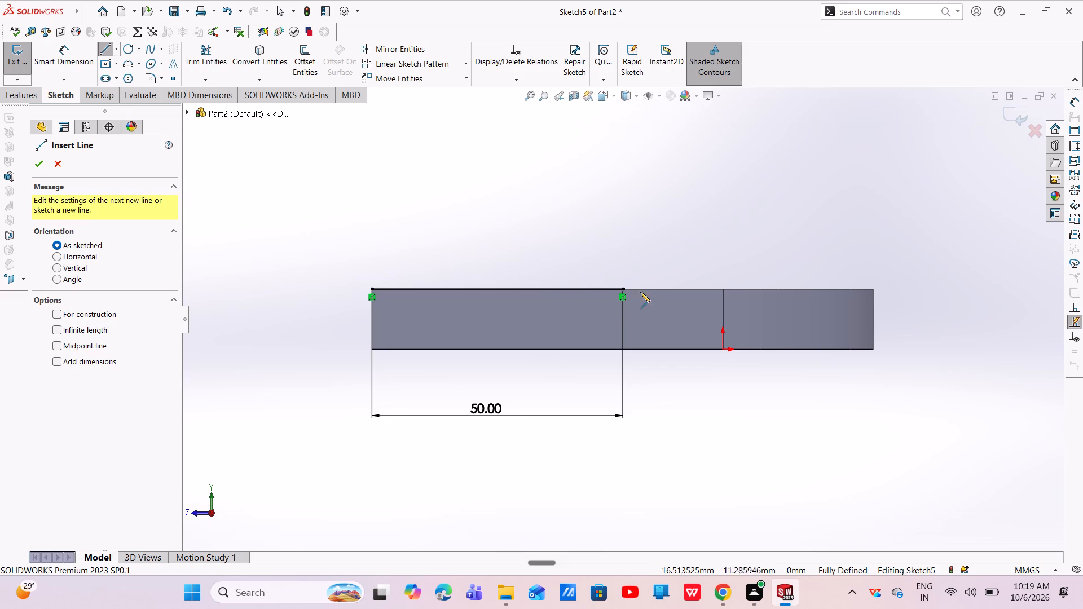
click(623, 290)
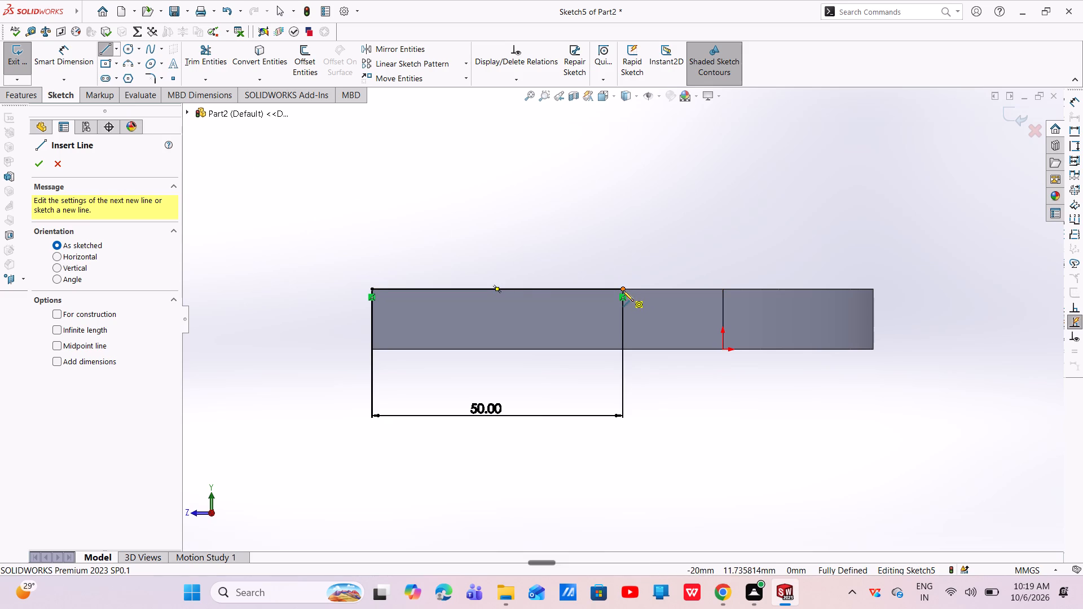
click(622, 242)
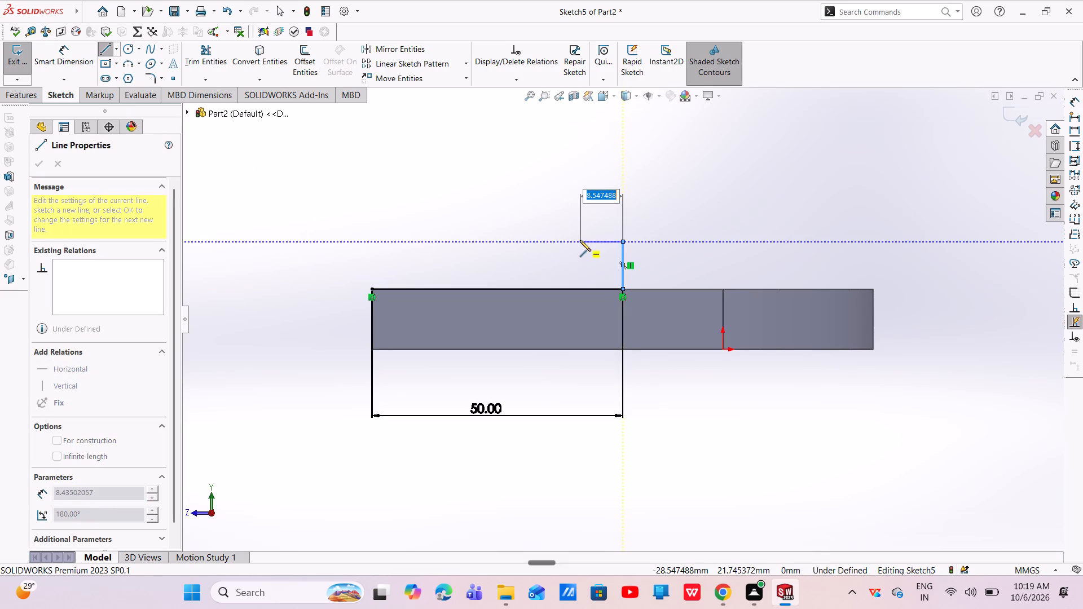
click(569, 243)
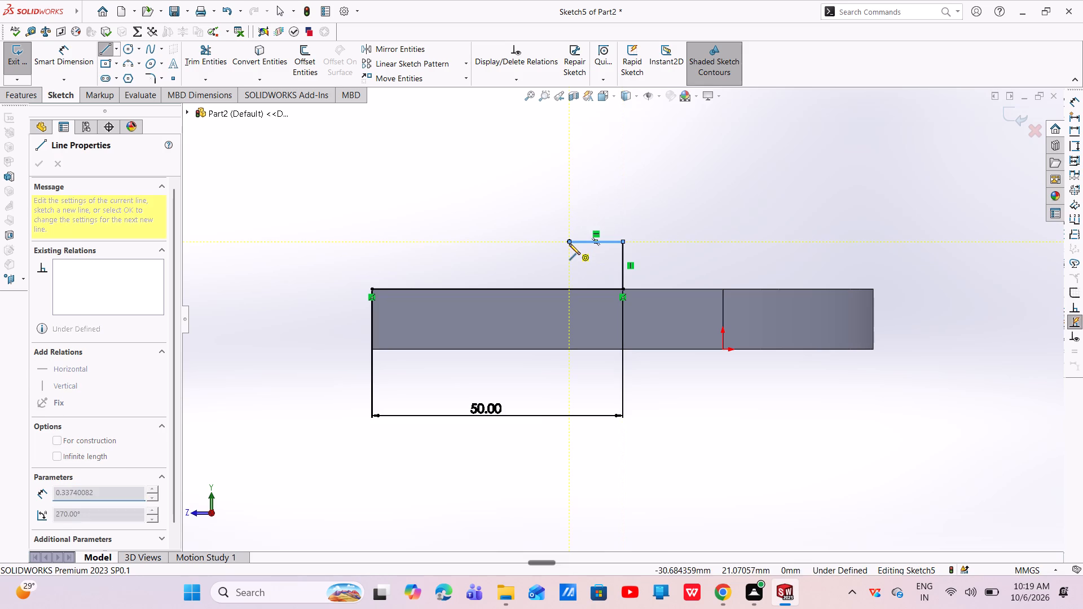
key(Escape)
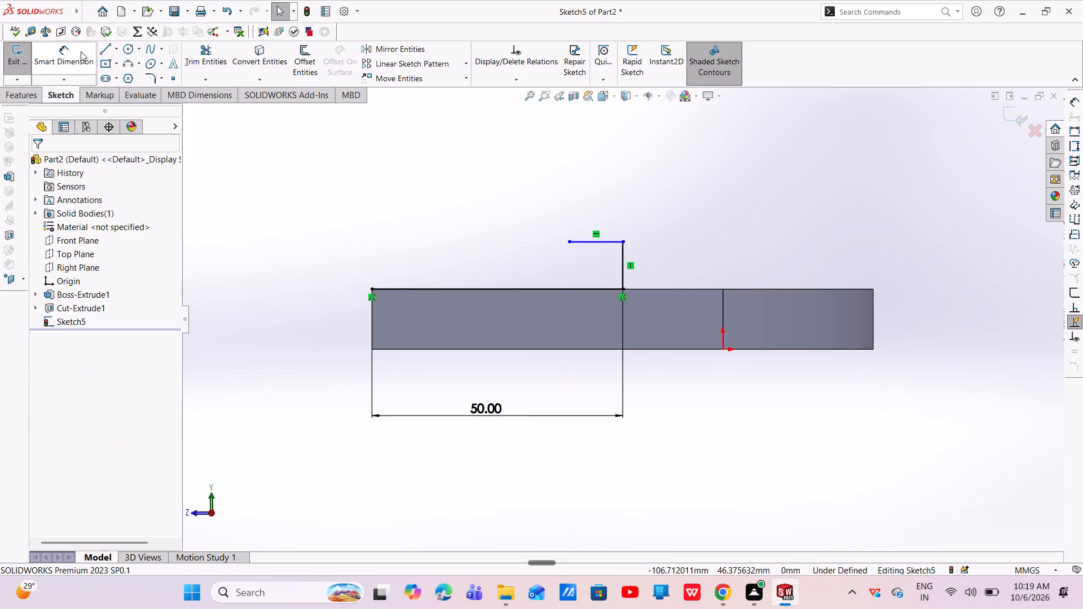
Dimension the vertical line above the plate to 13 mm.
click(61, 57)
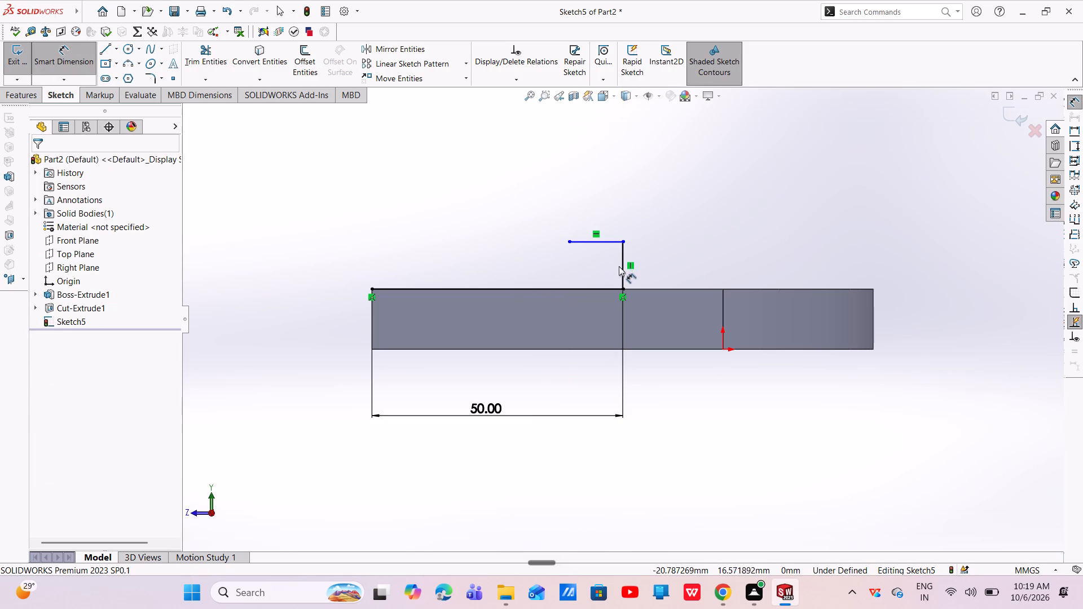
click(621, 270)
click(659, 266)
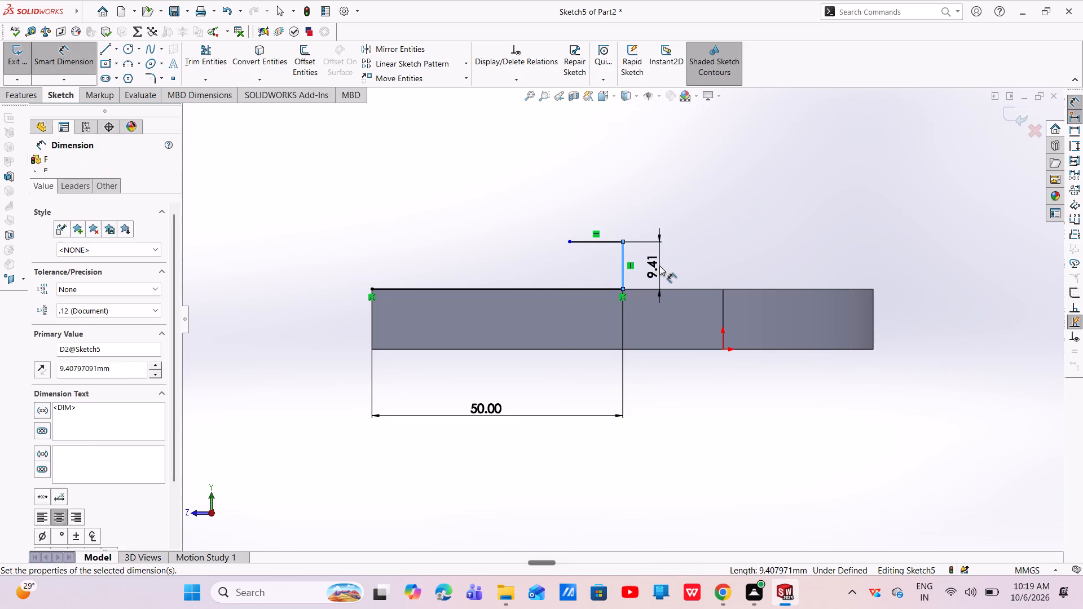
key(BackSpace)
key(1)
key(3)
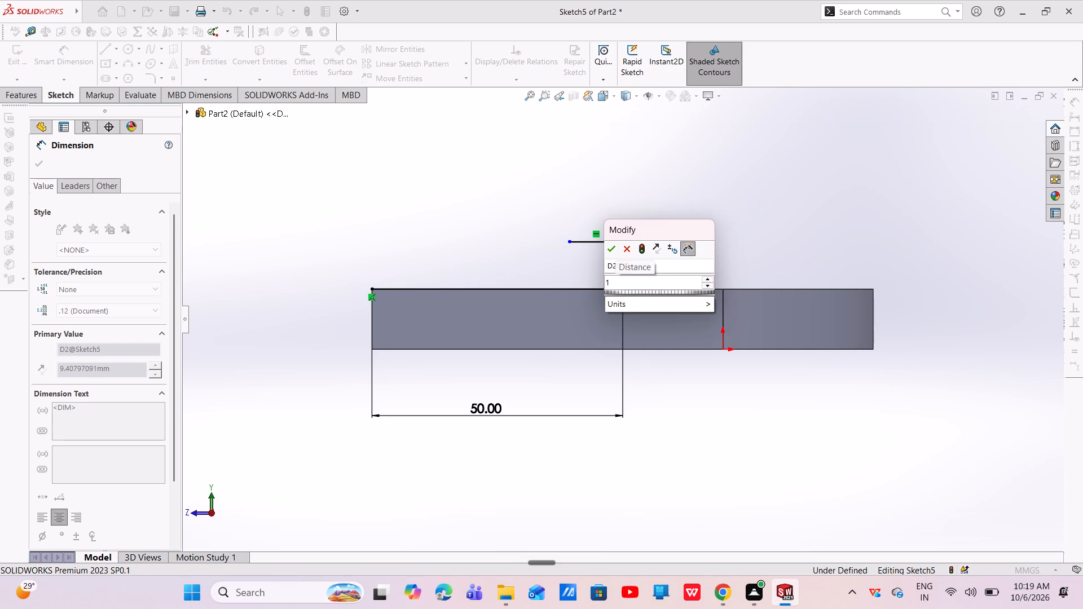
key(Return)
Dimension the short horizontal line at the top of the vertical line to 12 mm.
click(600, 222)
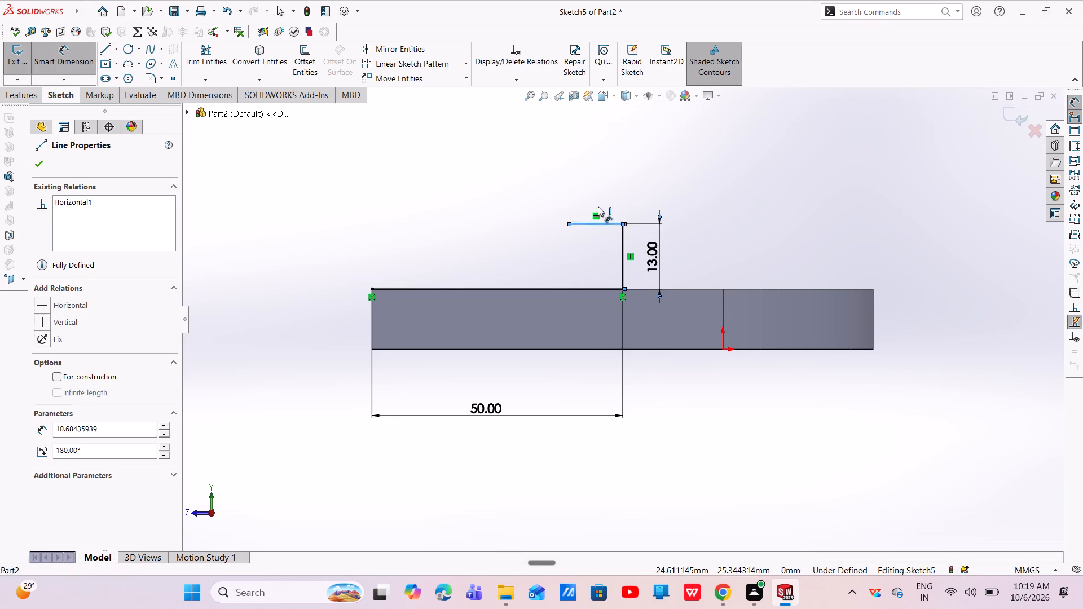
click(593, 208)
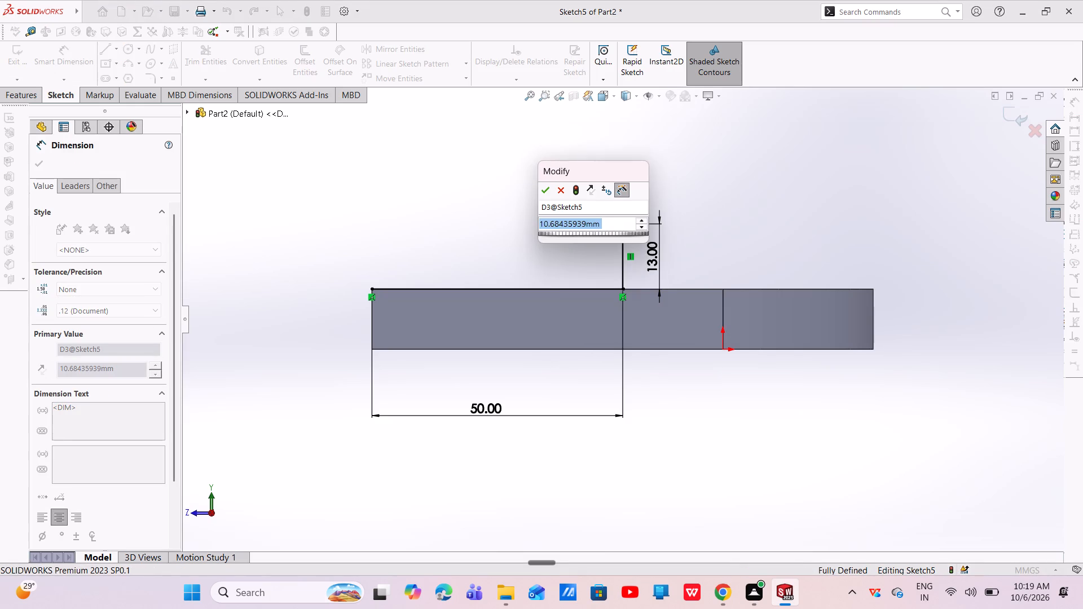
key(BackSpace)
text(12)
key(Return)
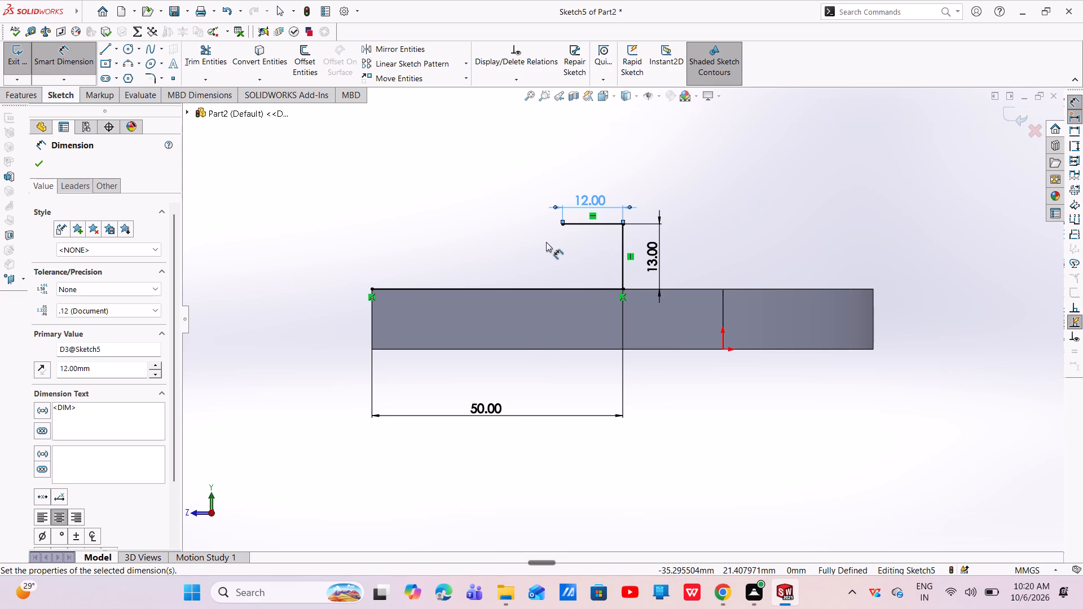
click(38, 165)
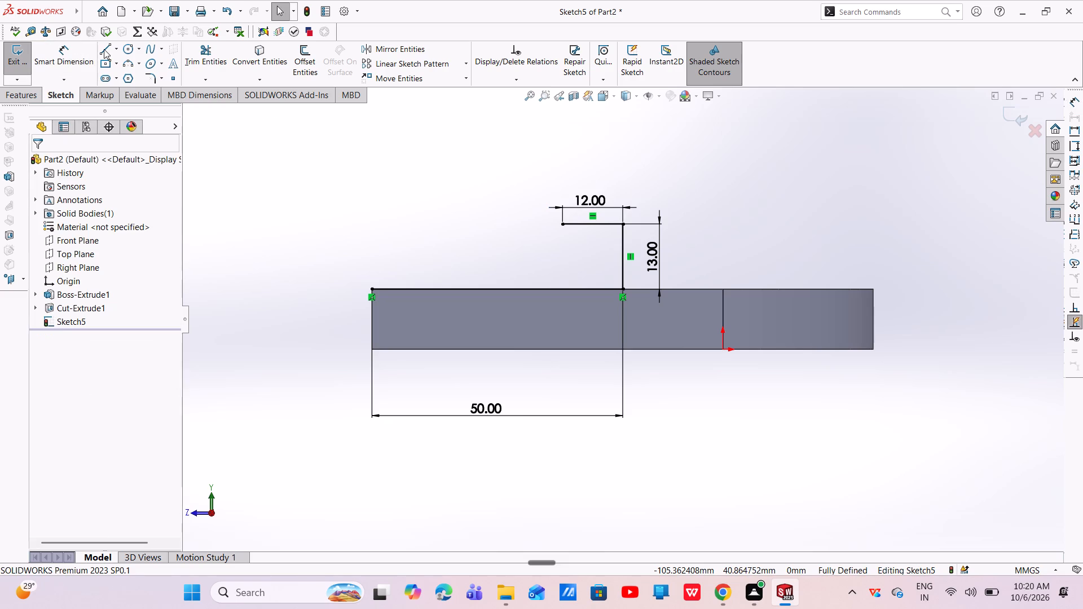
Draw a line about 31 mm from the 12 mm line's free end towards the plate's straight end and make it horizontal.
click(104, 49)
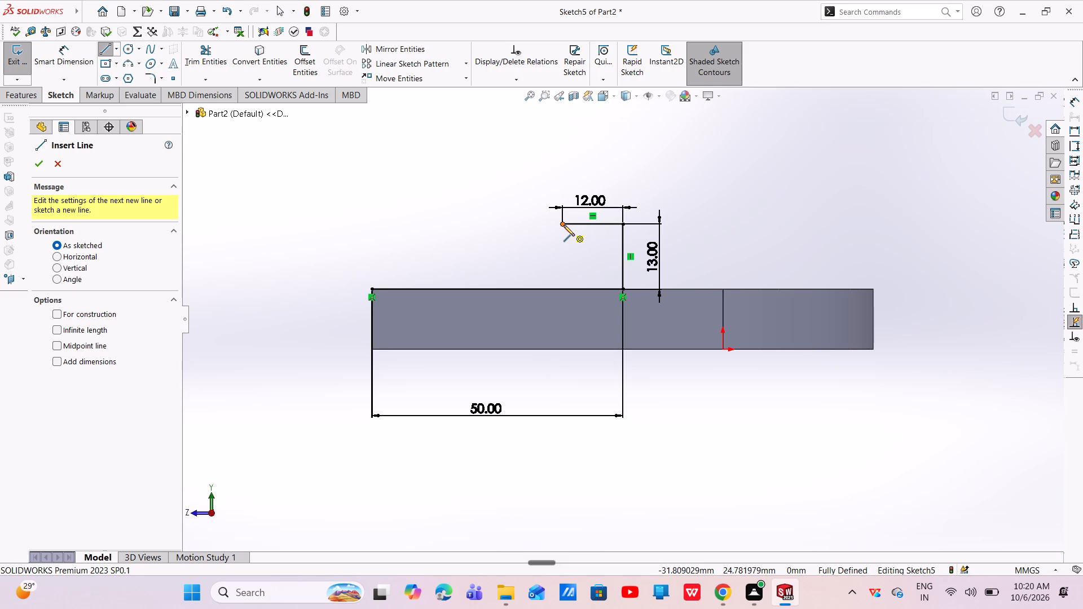
click(563, 225)
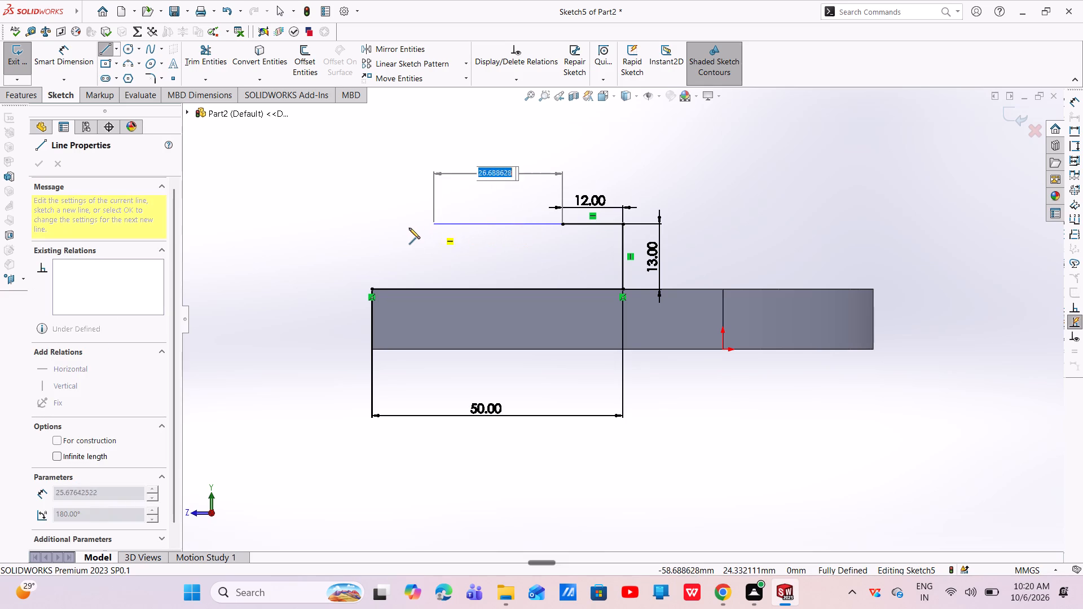
click(407, 228)
right_click(331, 250)
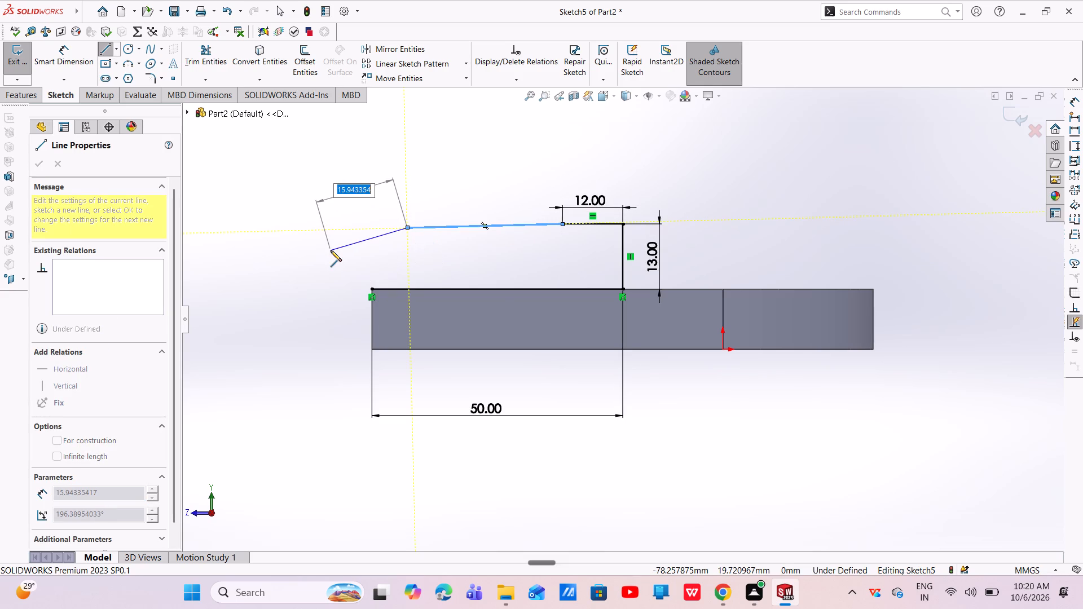
click(353, 256)
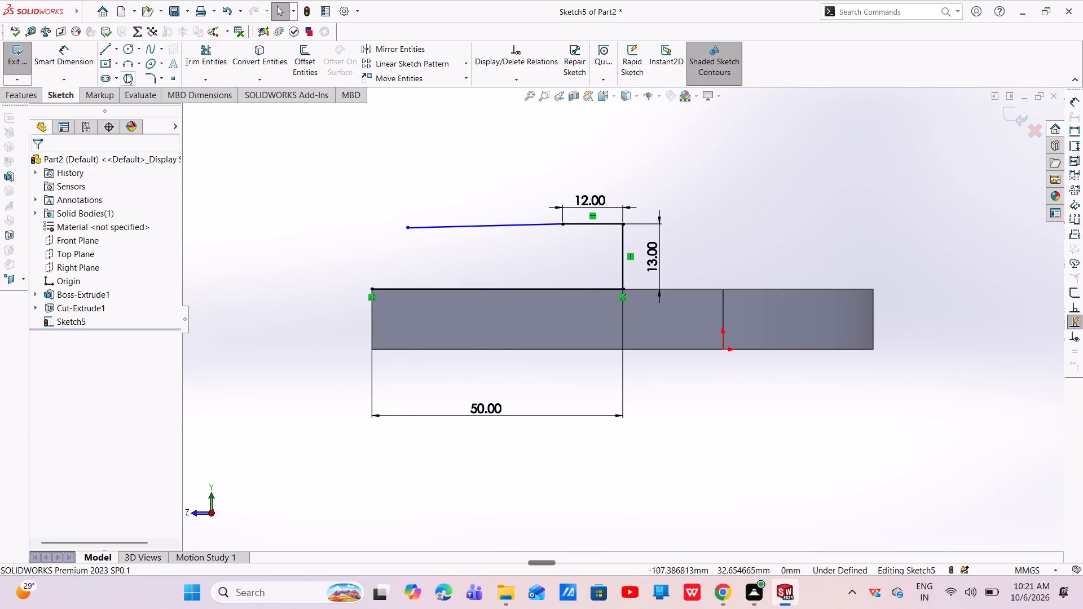
click(501, 224)
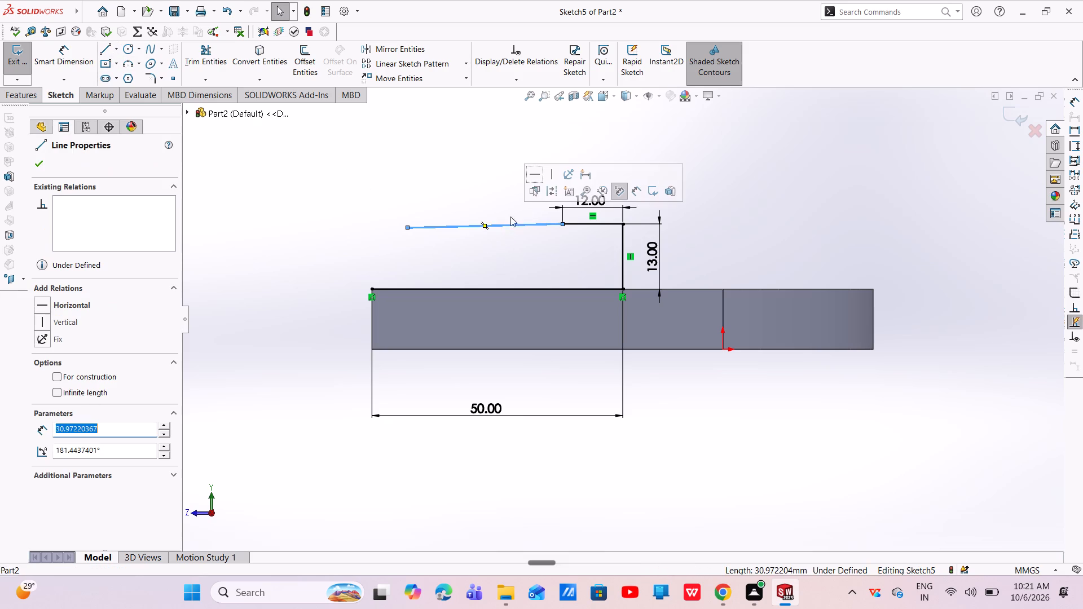
click(535, 173)
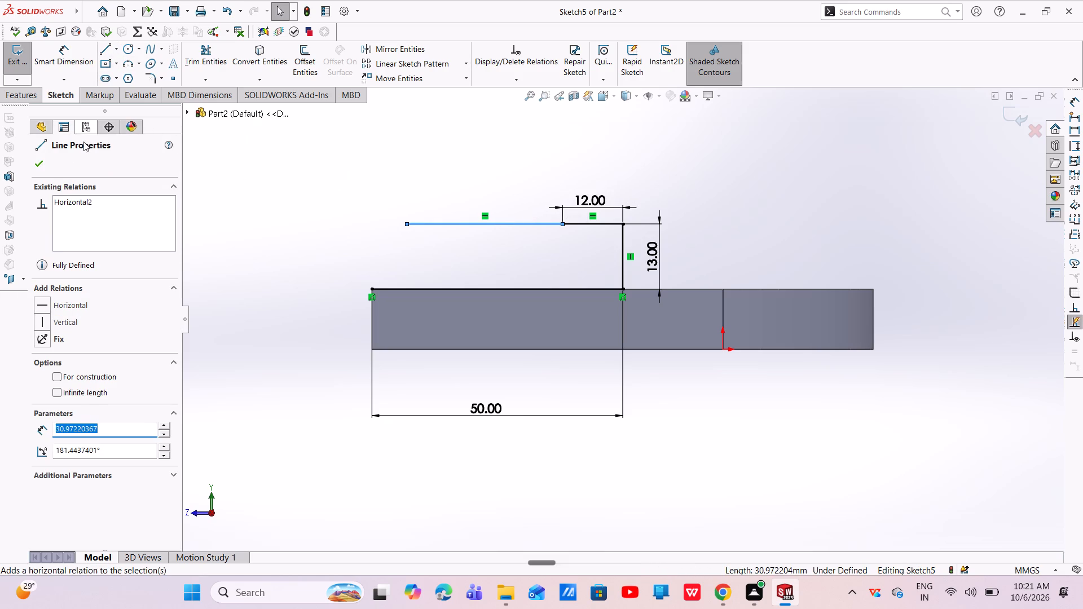
click(37, 170)
Start another line in the side-face sketch.
click(104, 50)
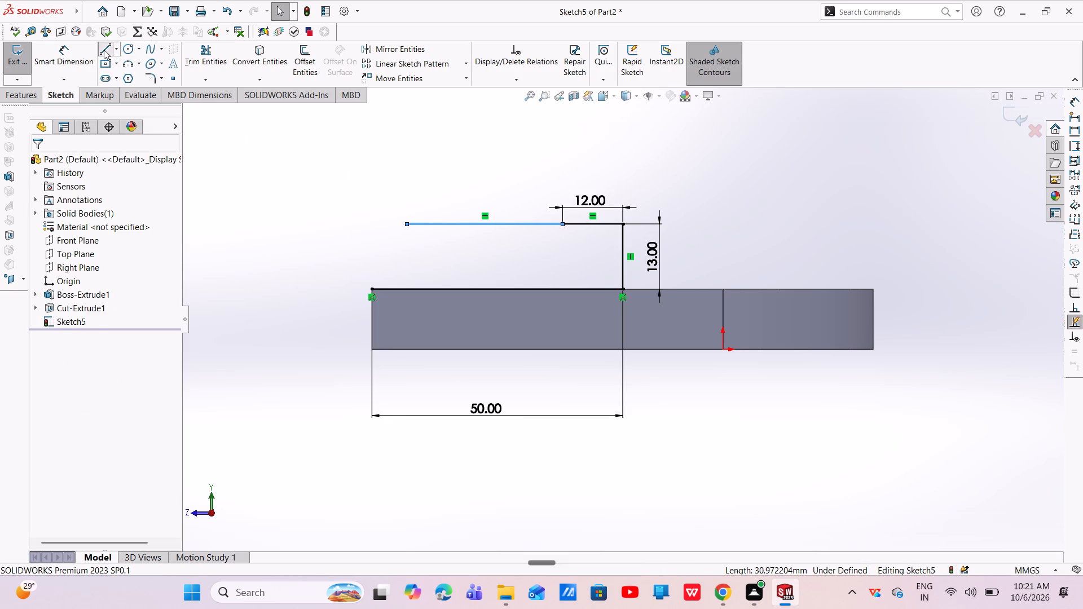
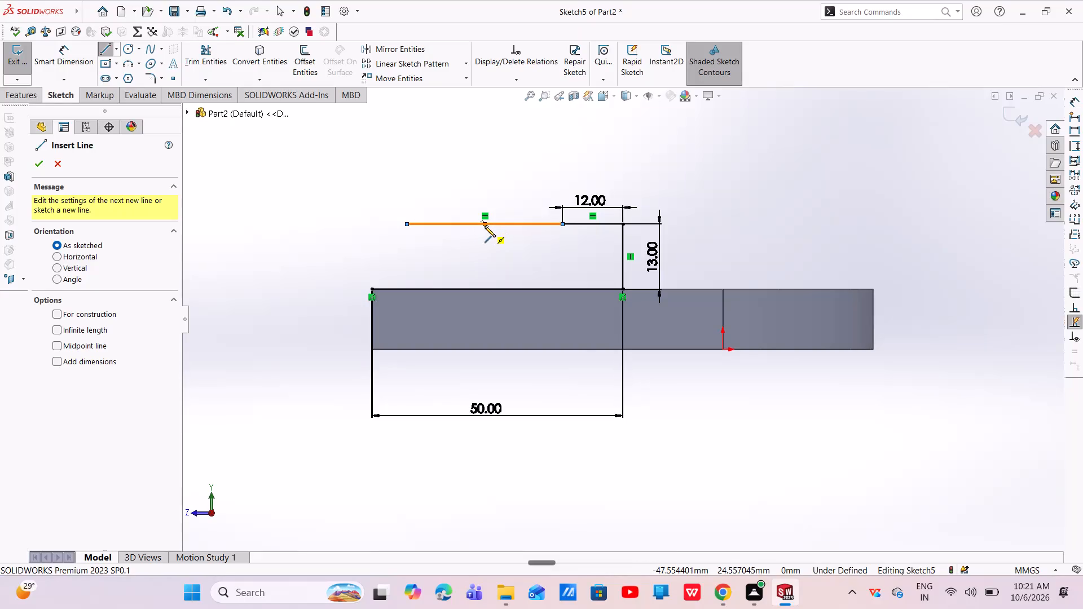
Draw a vertical line about 19 mm long upward from the midpoint of the long upper horizontal line.
click(485, 226)
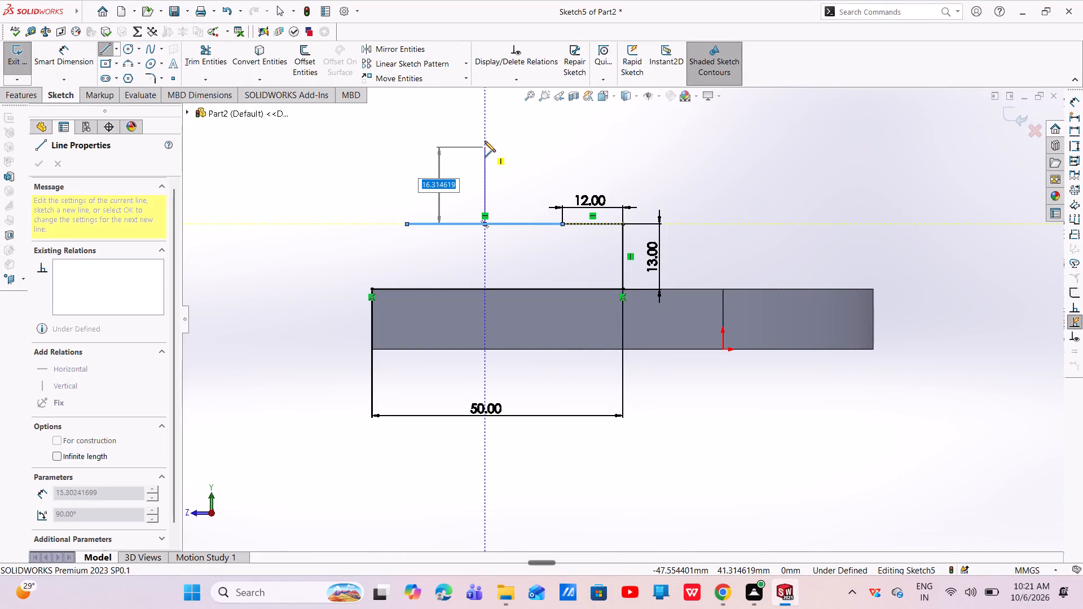
click(486, 129)
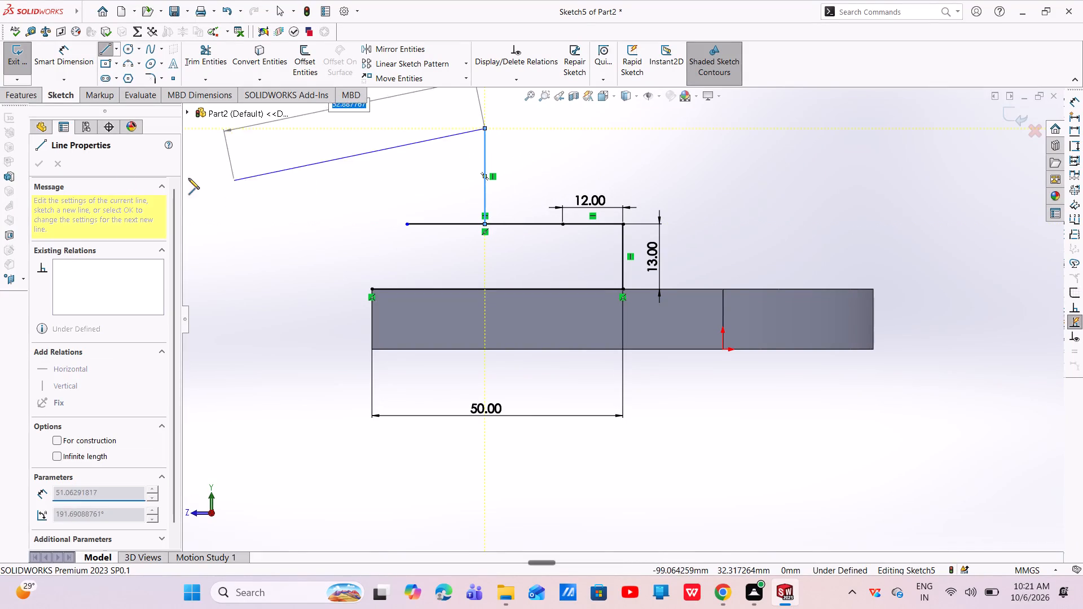
right_click(264, 167)
click(290, 174)
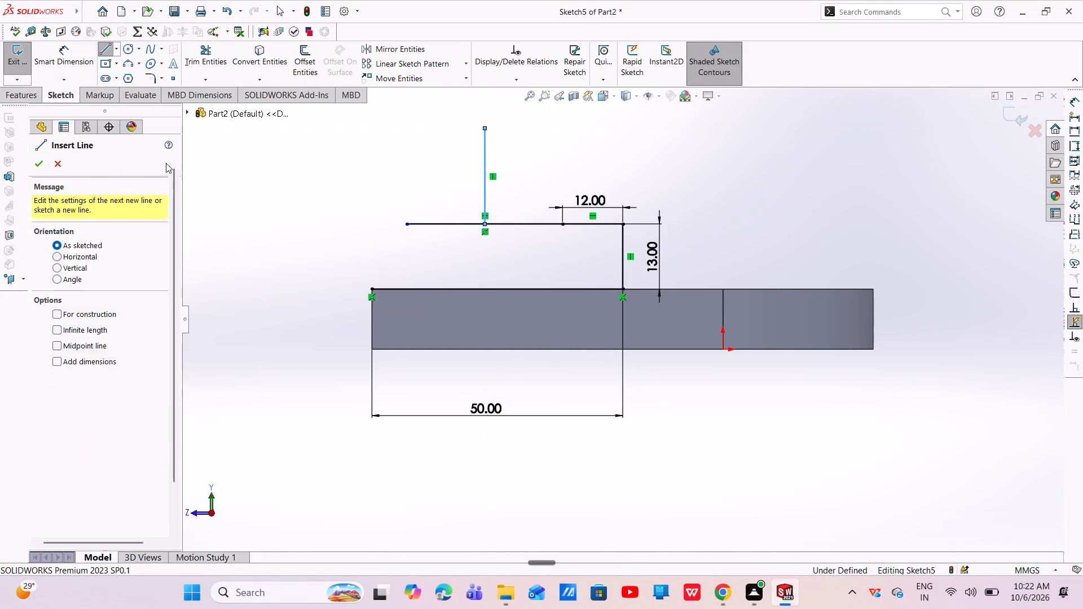
Dimension the new vertical line to 20 mm.
click(67, 58)
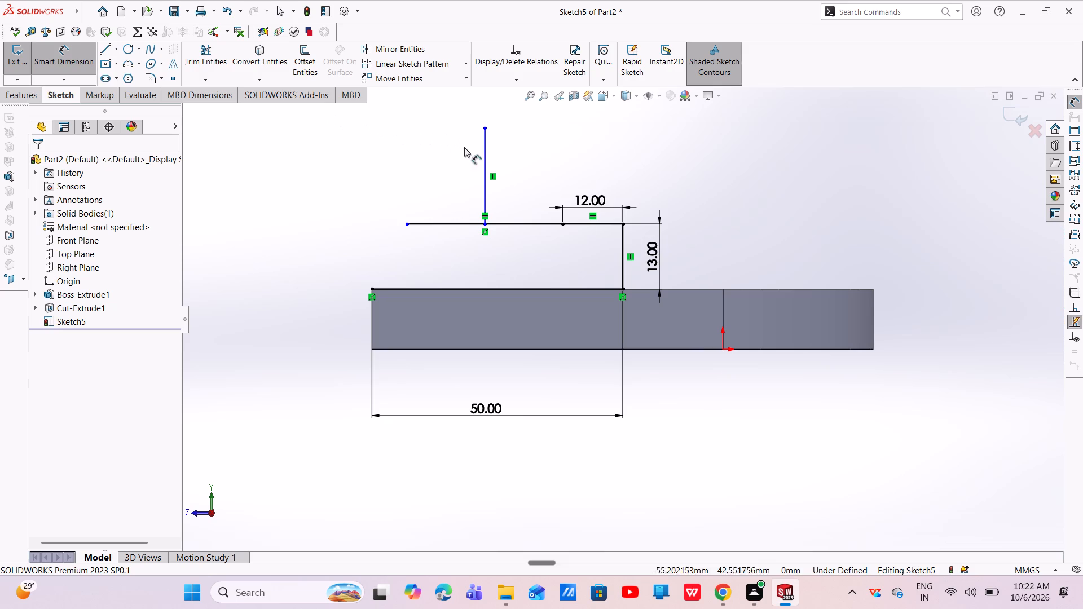
click(483, 148)
click(552, 149)
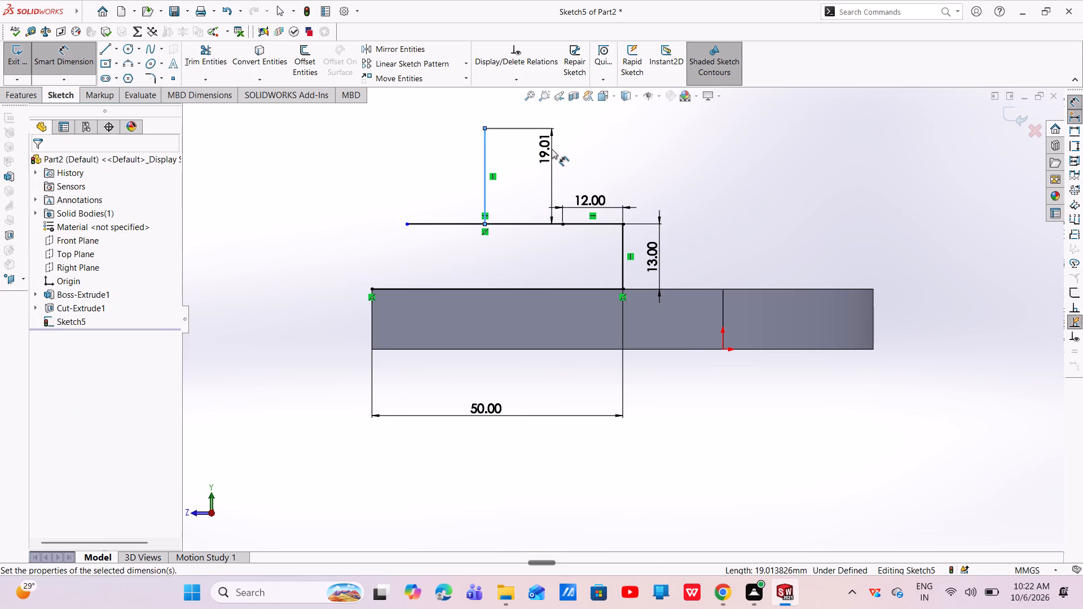
key(BackSpace)
text(20)
key(Return)
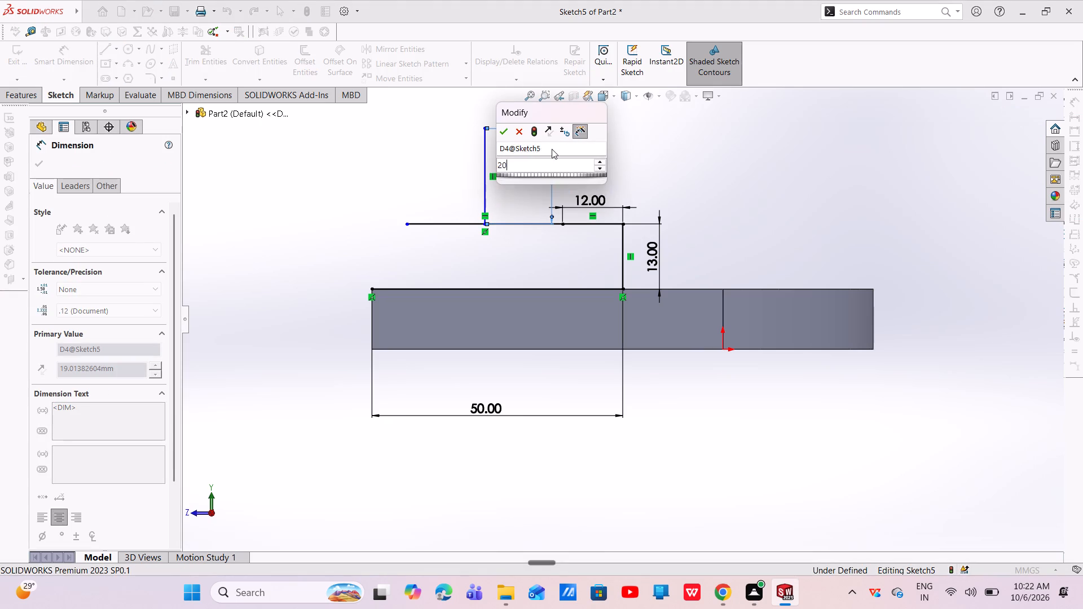
scroll(550, 179, up, 3)
scroll(621, 191, down, 3)
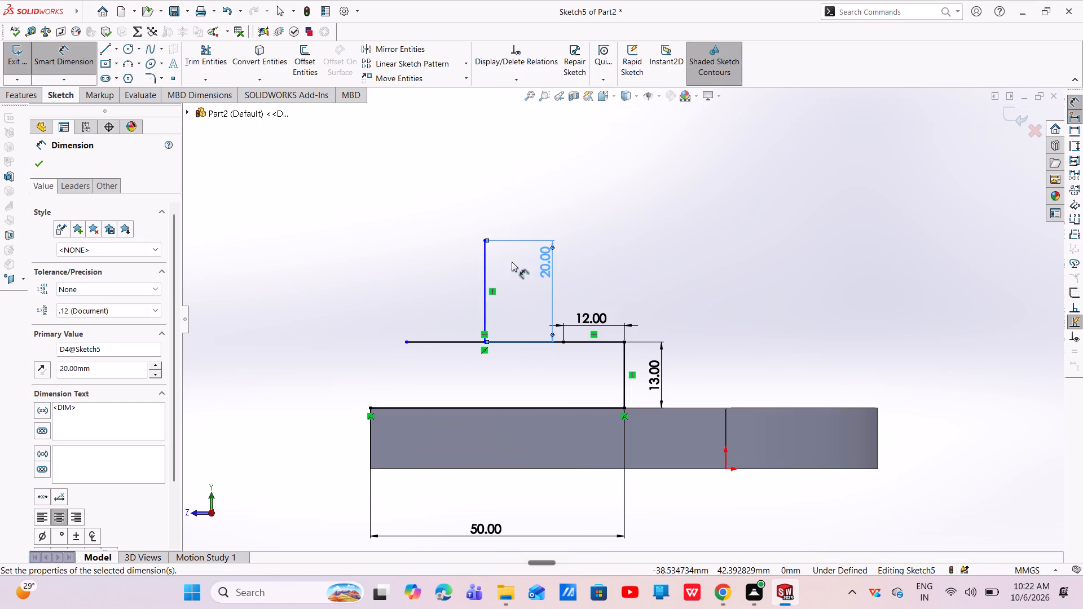
click(32, 164)
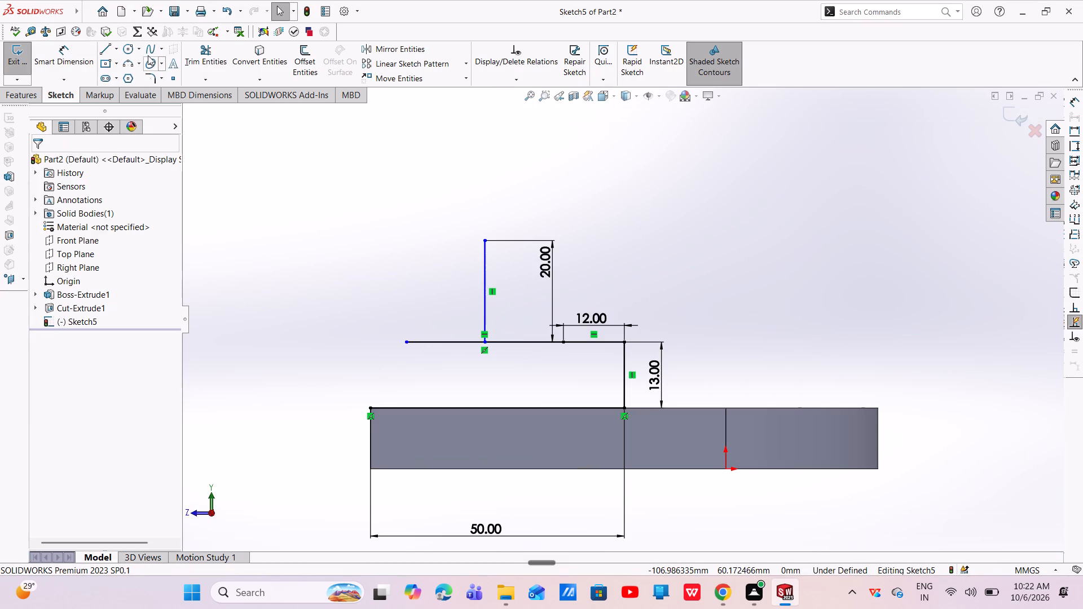
Draw a circle of about 10 mm radius centred on the top end of the vertical line.
click(128, 46)
click(483, 241)
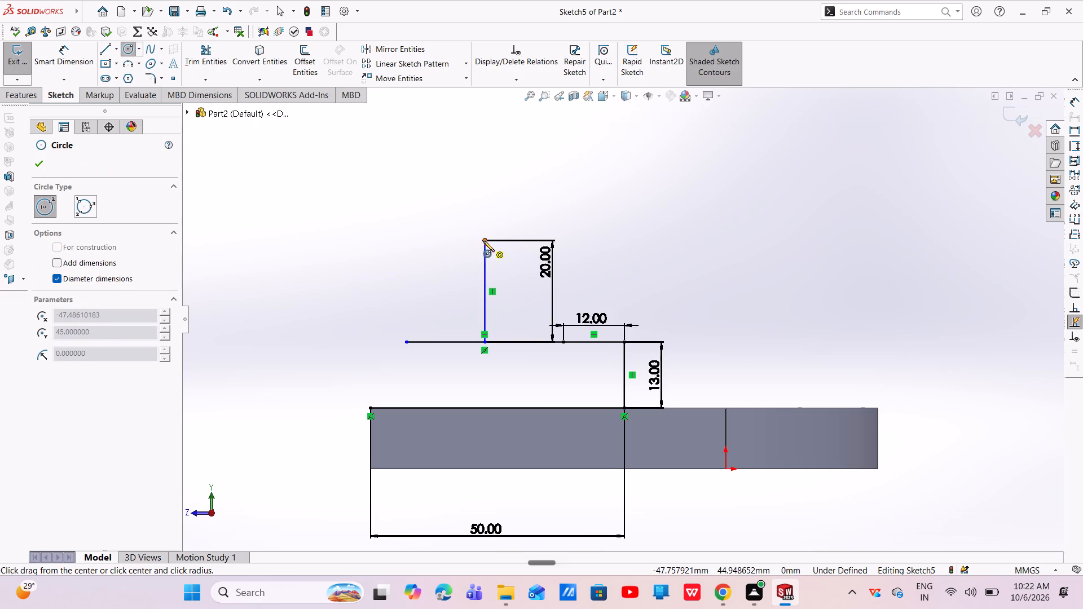
click(533, 224)
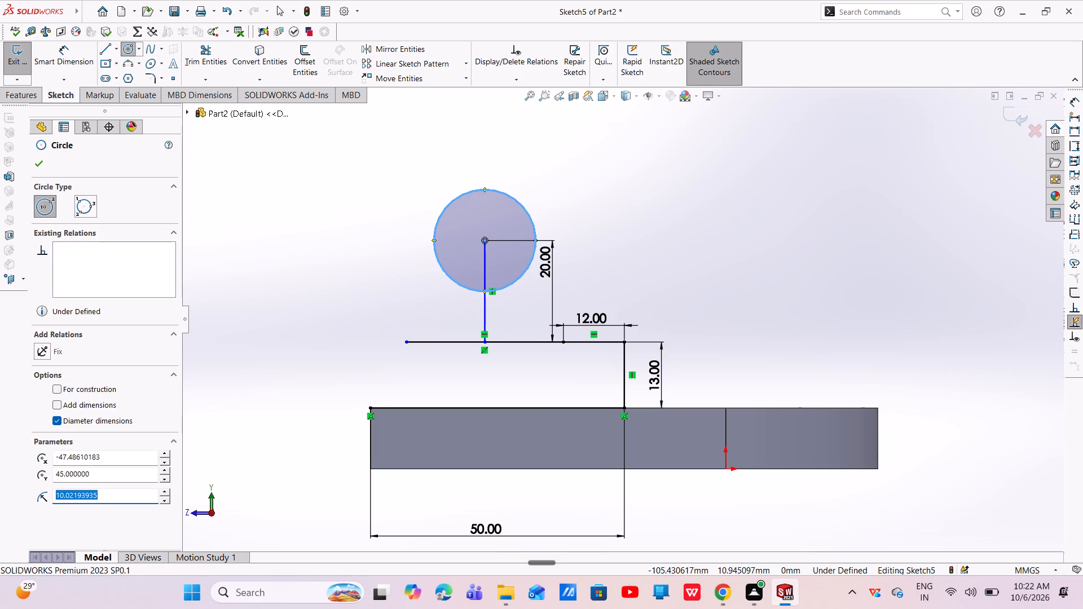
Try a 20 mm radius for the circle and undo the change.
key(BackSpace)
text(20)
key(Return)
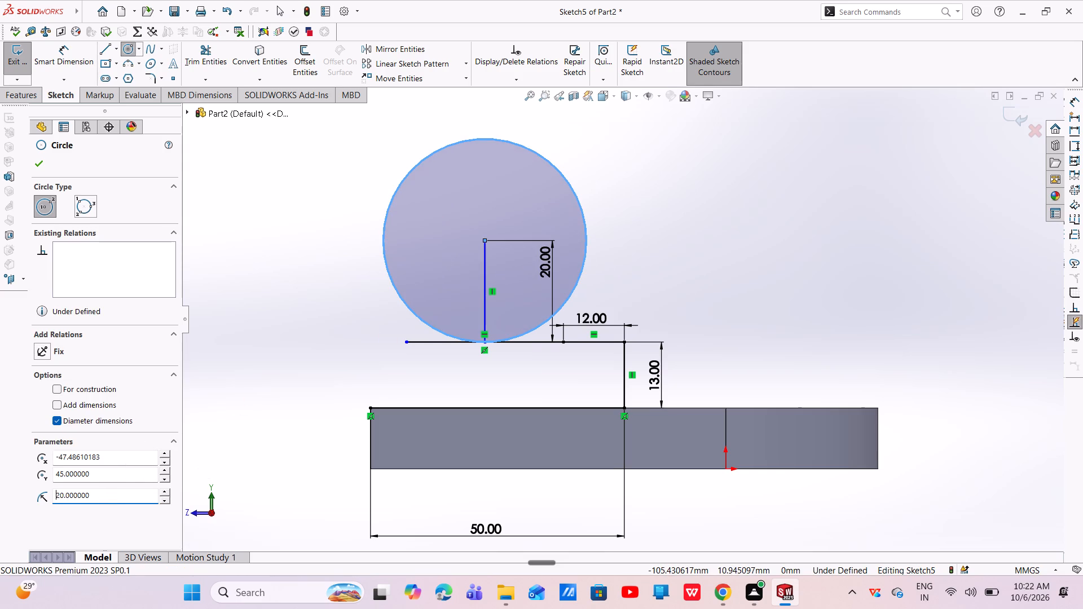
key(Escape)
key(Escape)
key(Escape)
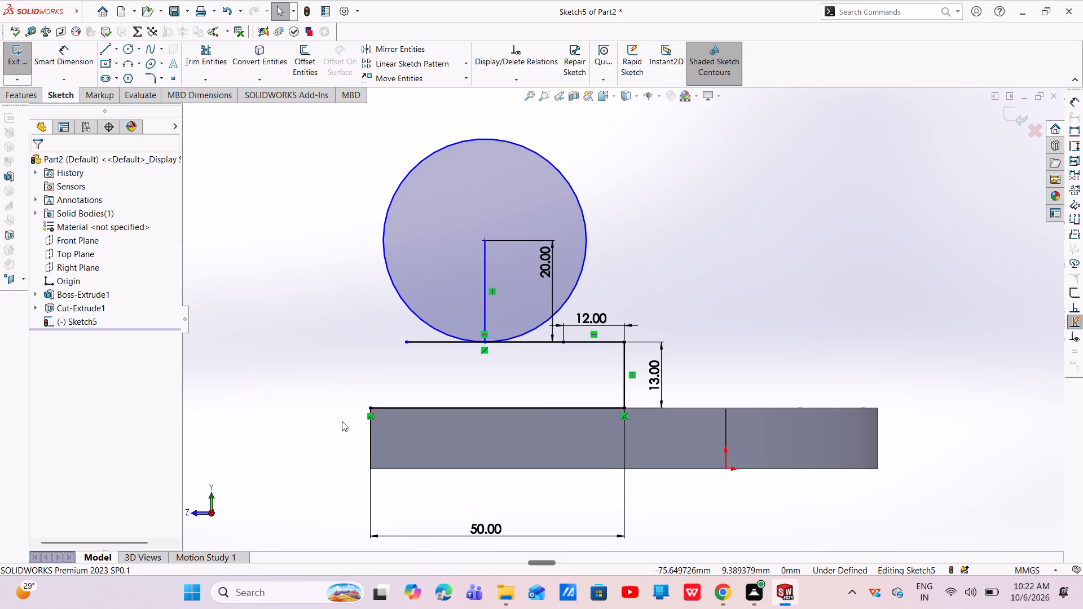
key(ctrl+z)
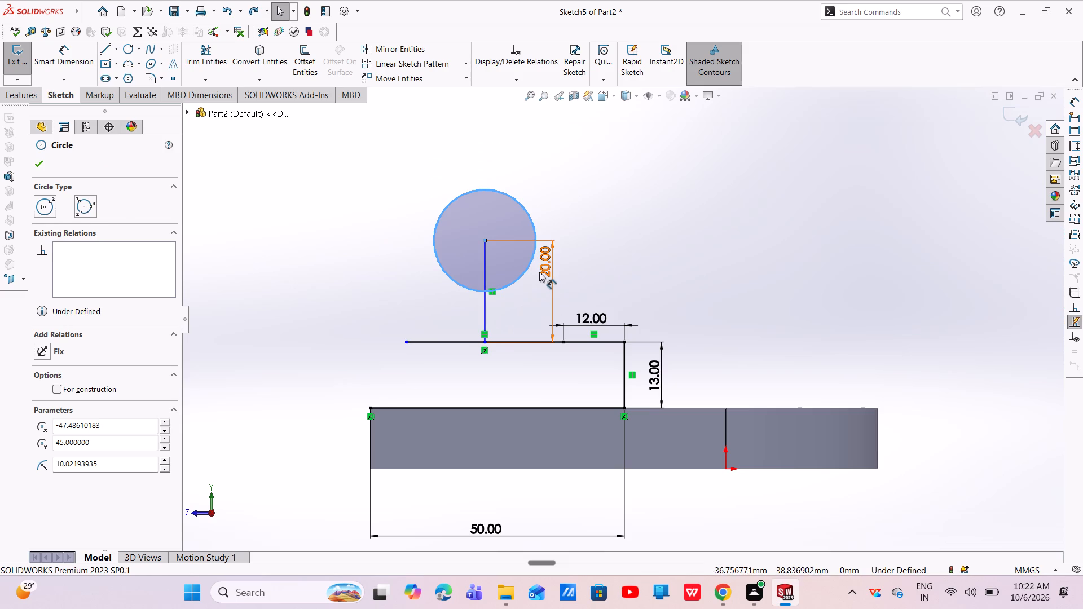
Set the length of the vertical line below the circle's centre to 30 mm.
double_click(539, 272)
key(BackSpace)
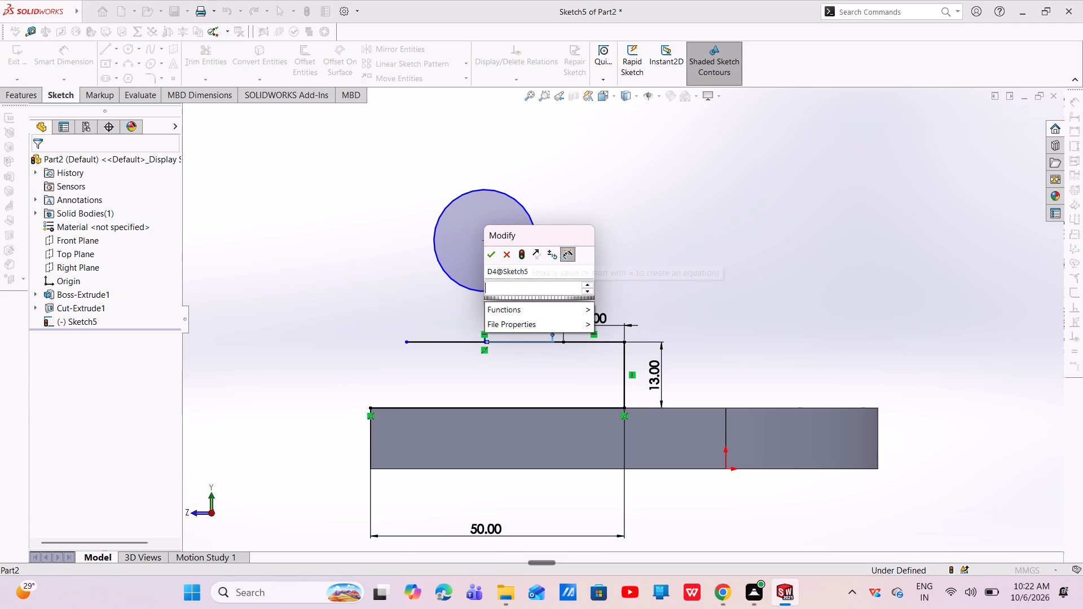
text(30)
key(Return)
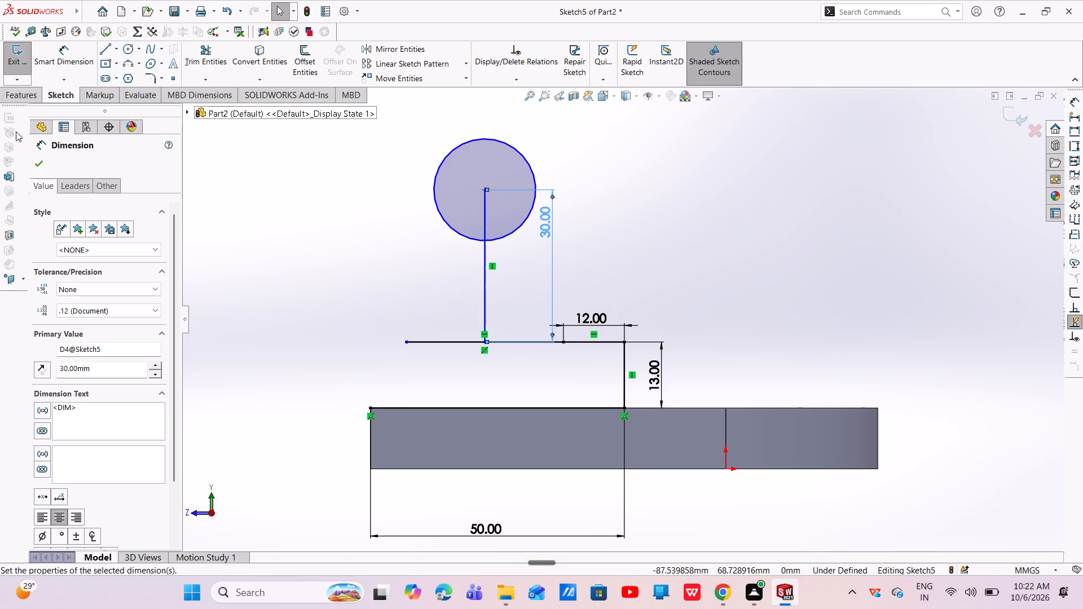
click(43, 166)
Dimension the circle's diameter to 40 mm.
click(73, 71)
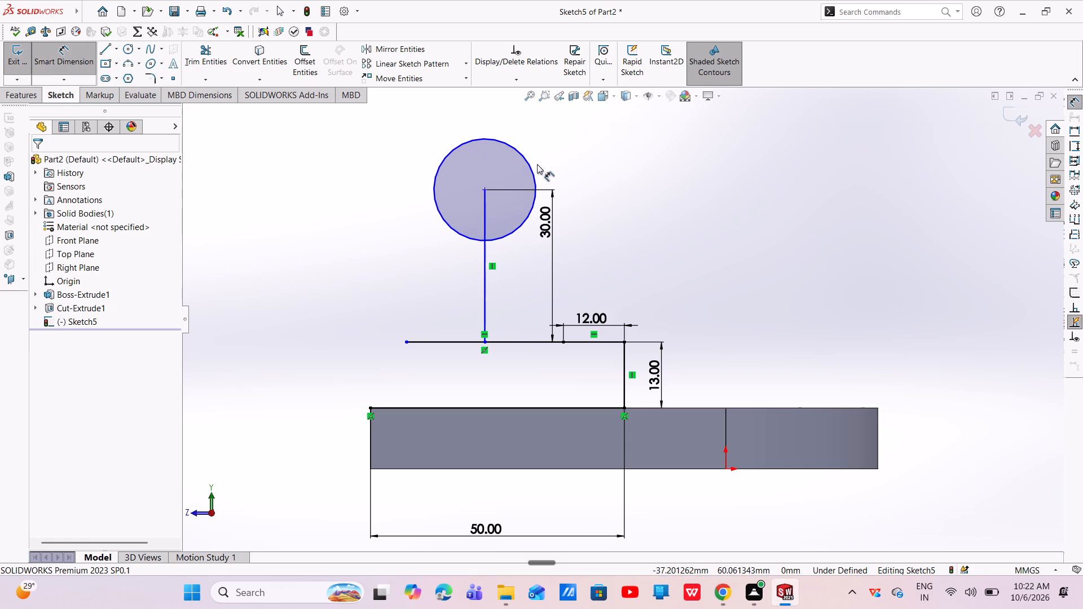
click(532, 169)
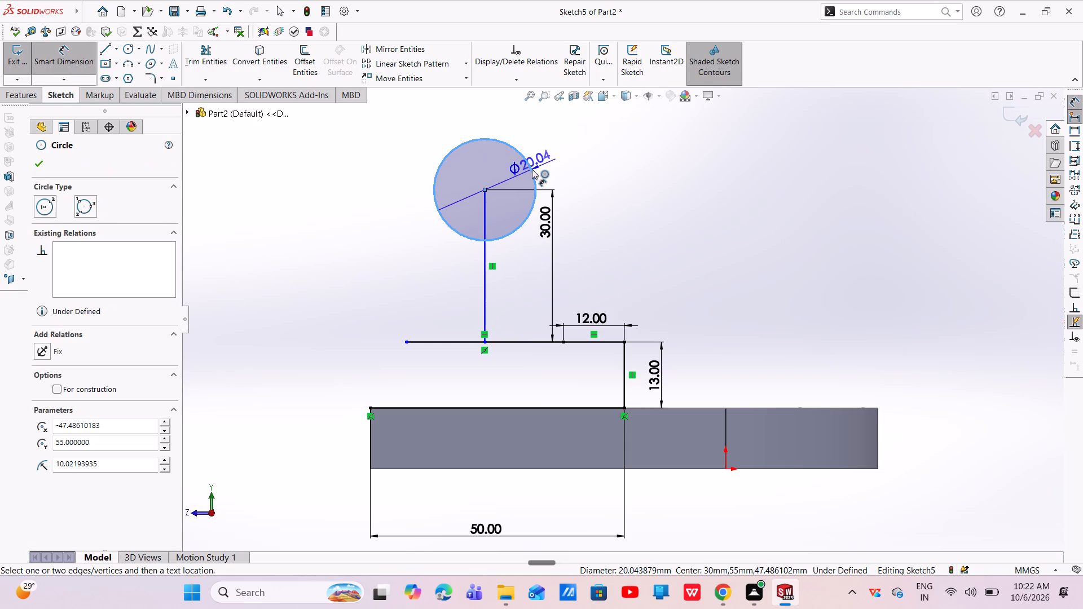
click(610, 174)
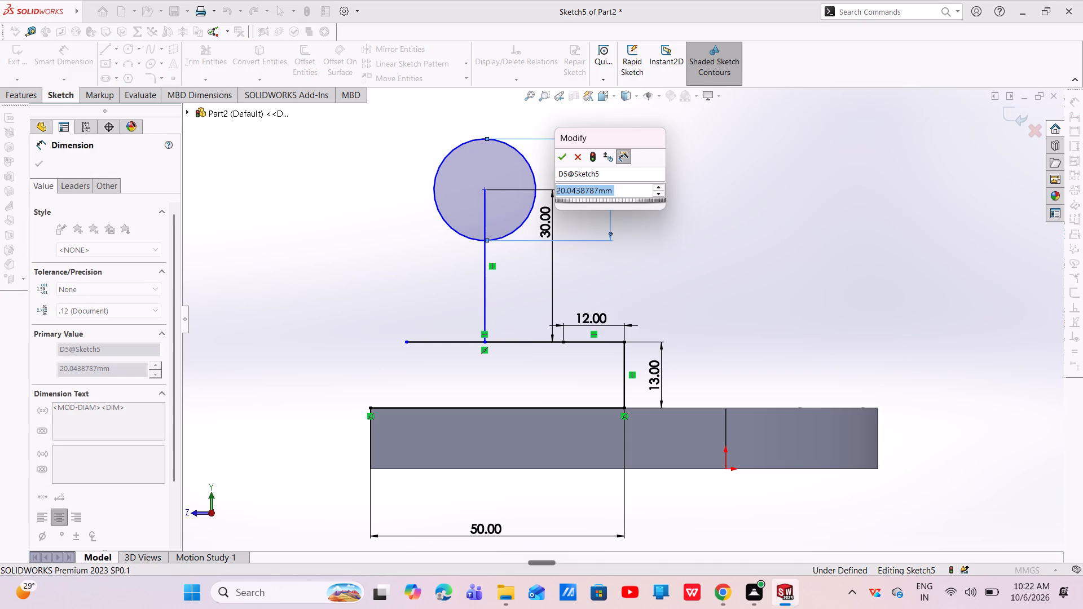
key(BackSpace)
text(40)
key(Return)
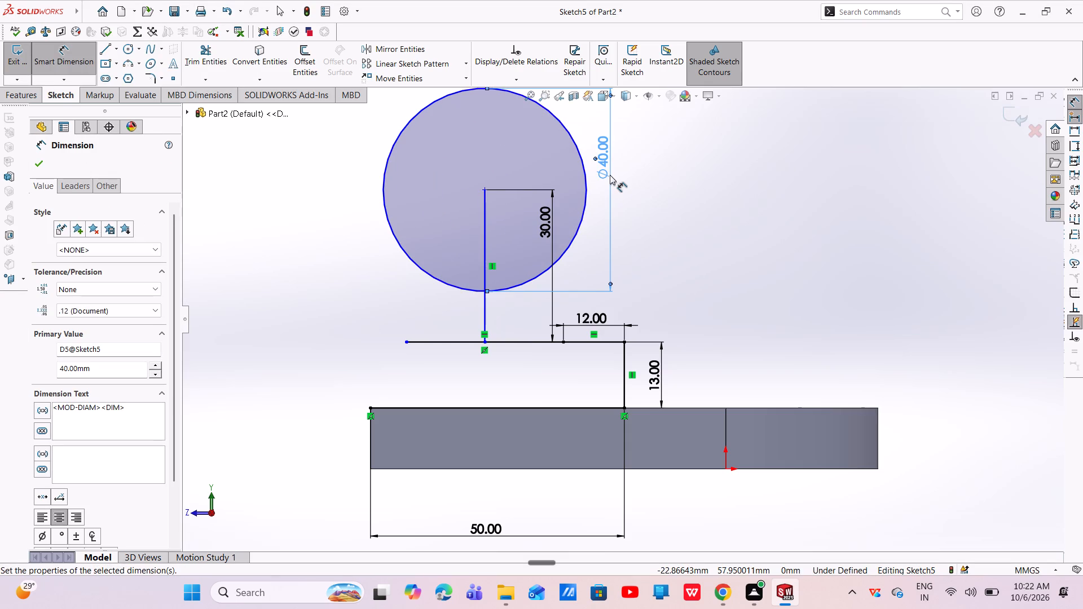
key(Escape)
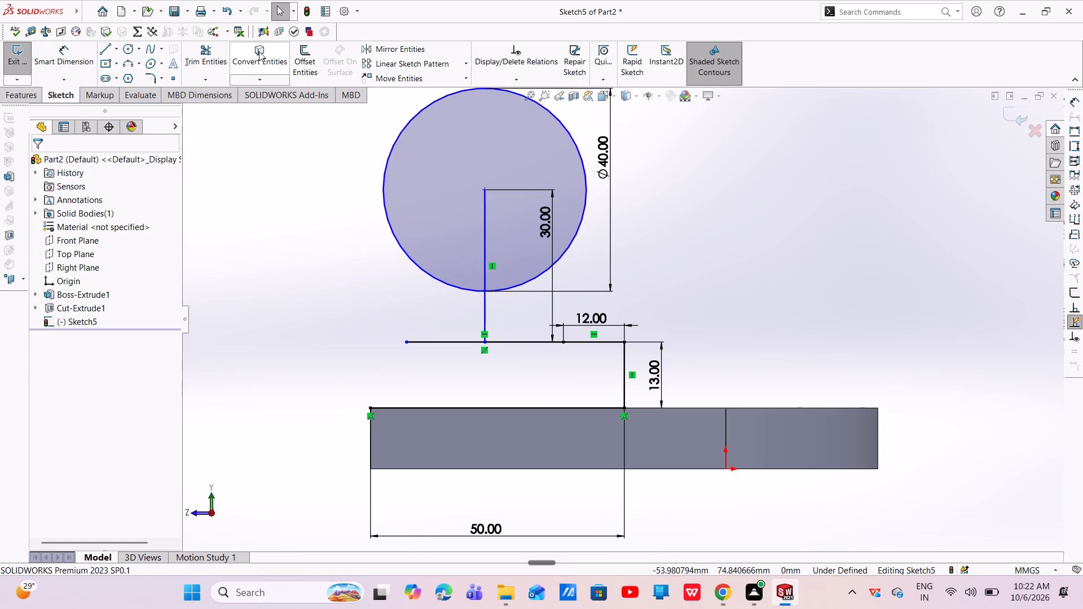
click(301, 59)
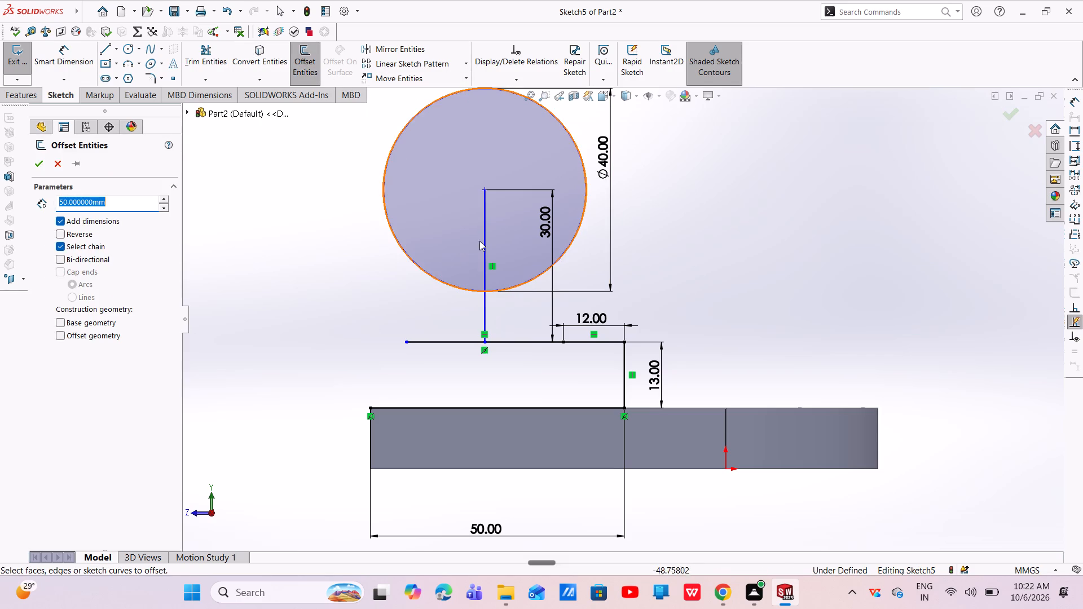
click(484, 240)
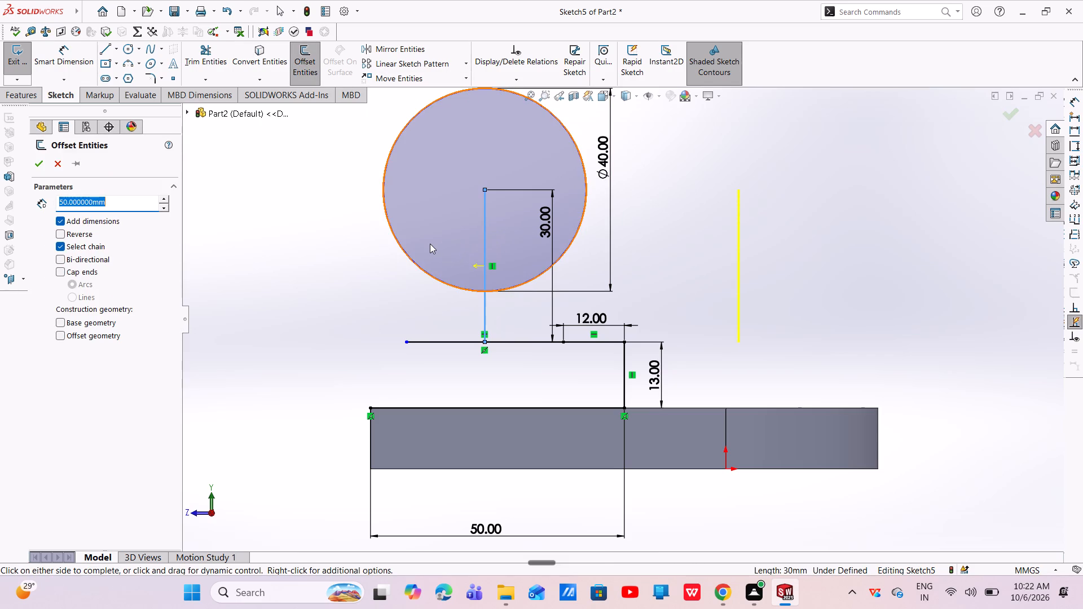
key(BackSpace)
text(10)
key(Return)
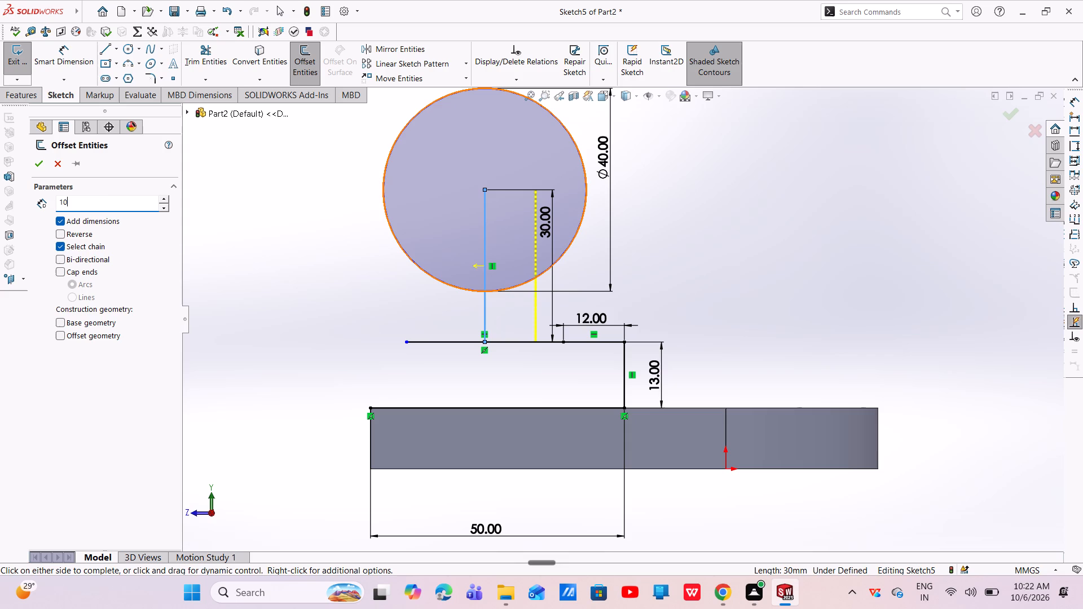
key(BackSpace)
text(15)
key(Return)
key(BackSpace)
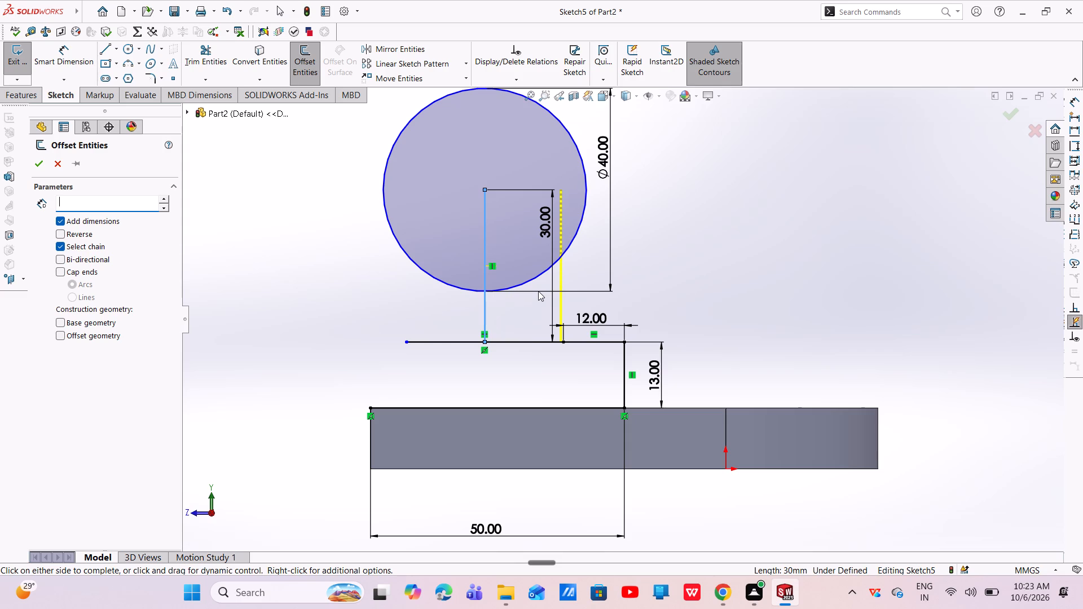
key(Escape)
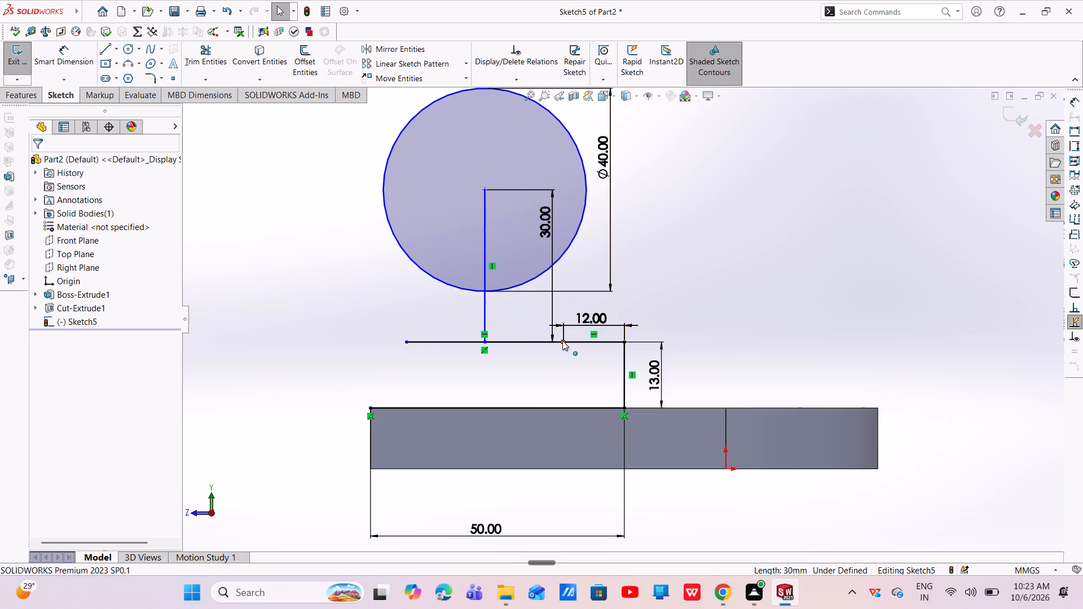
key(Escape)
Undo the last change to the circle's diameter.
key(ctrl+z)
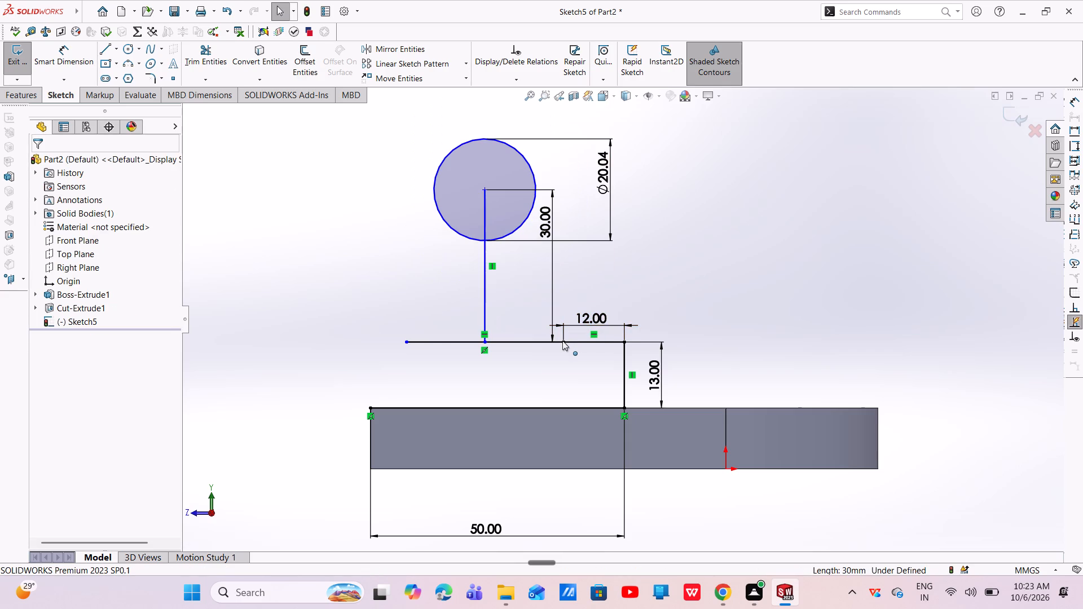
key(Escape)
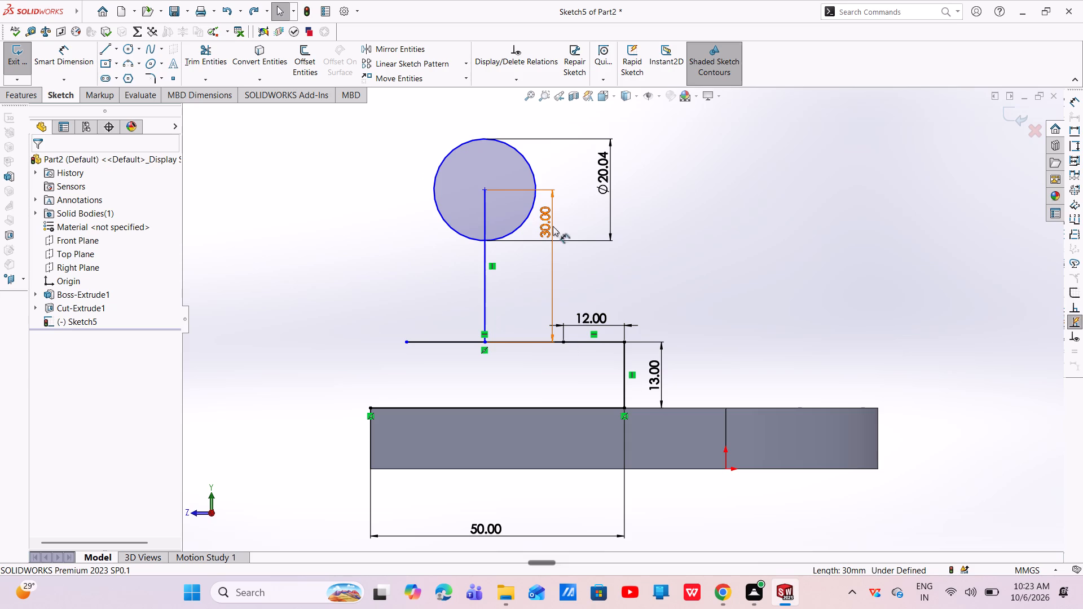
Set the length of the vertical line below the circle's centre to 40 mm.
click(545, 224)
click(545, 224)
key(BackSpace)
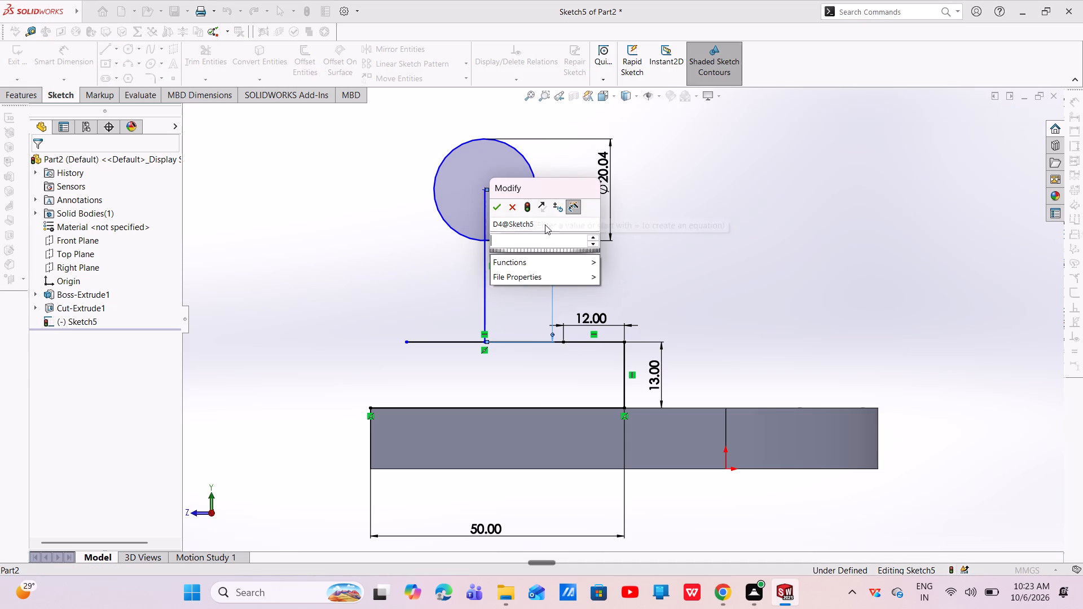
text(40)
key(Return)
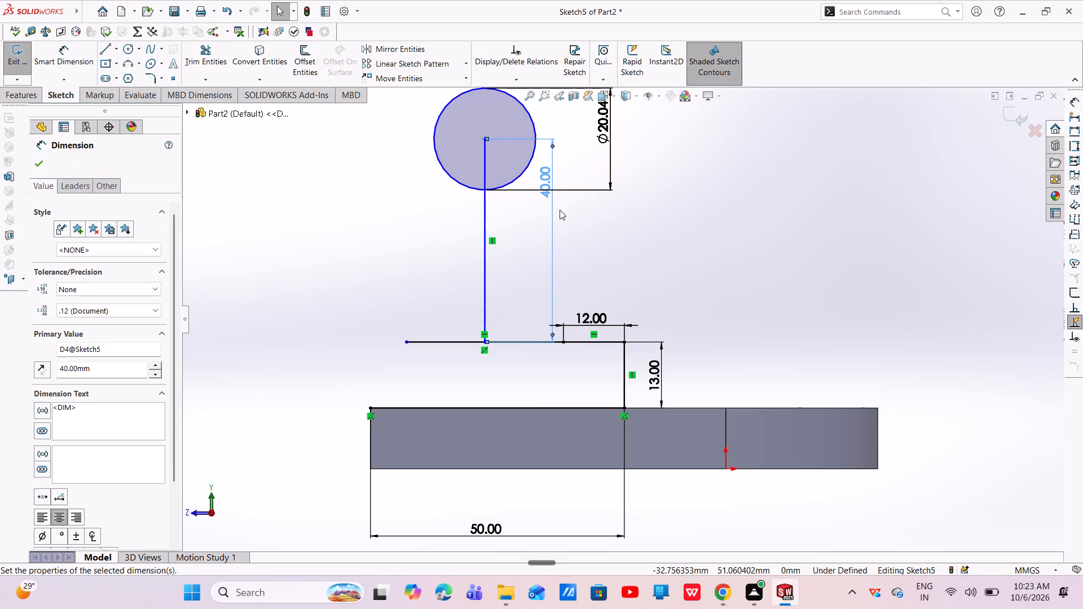
Set the length of the vertical line below the circle's centre to 35 mm.
double_click(552, 189)
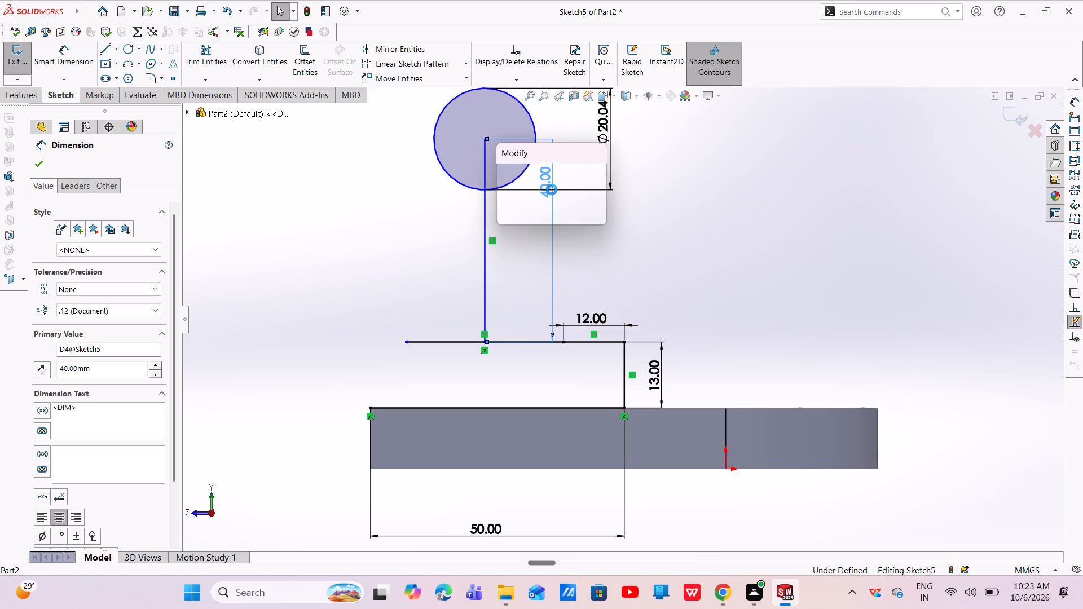
key(BackSpace)
text(35)
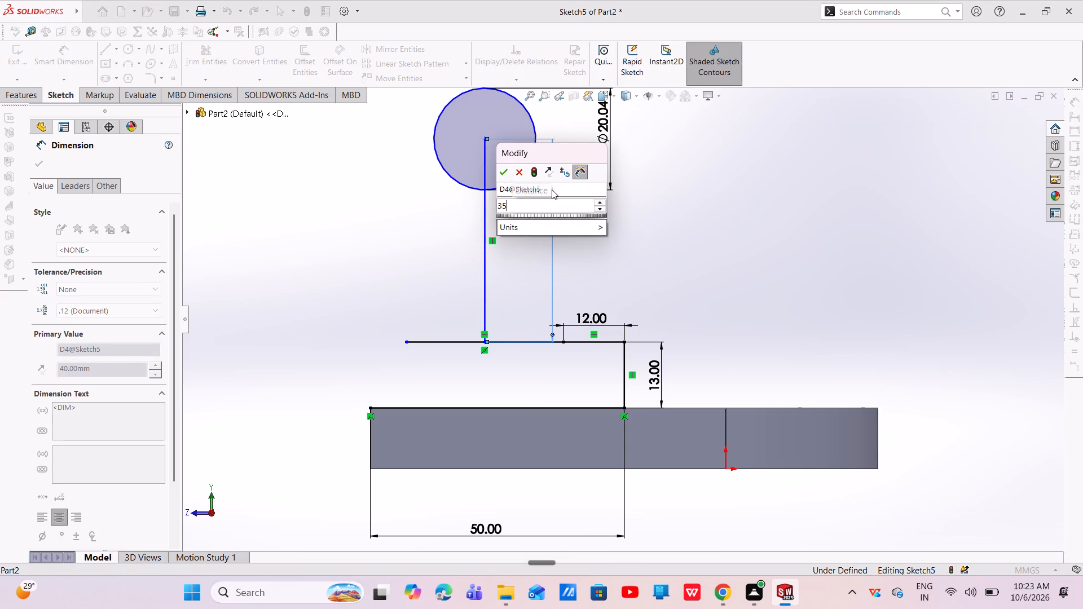
key(Return)
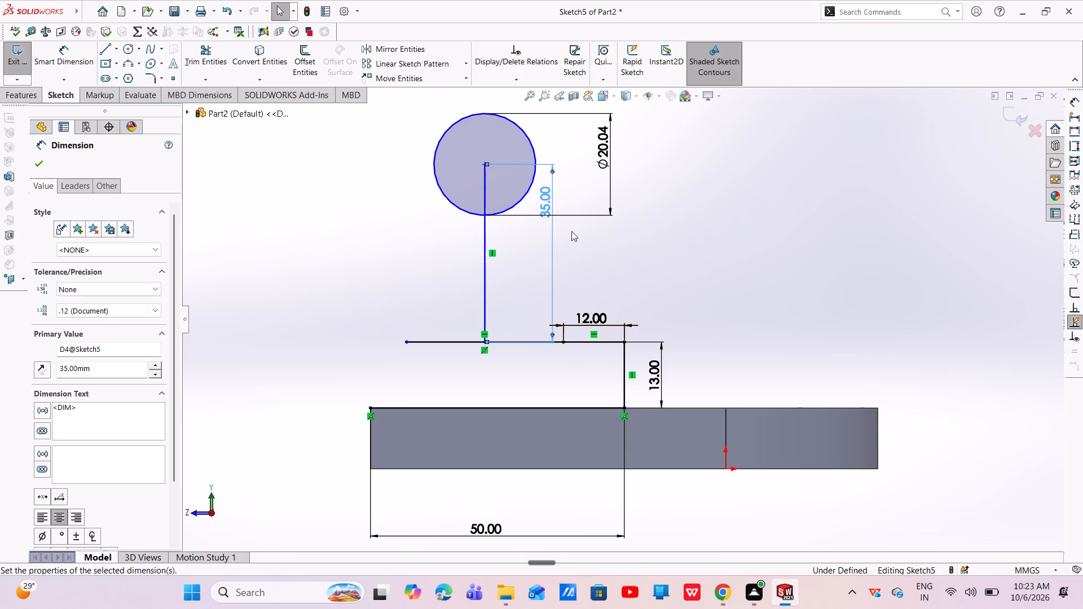
Set the circle's diameter to 40 mm.
double_click(603, 147)
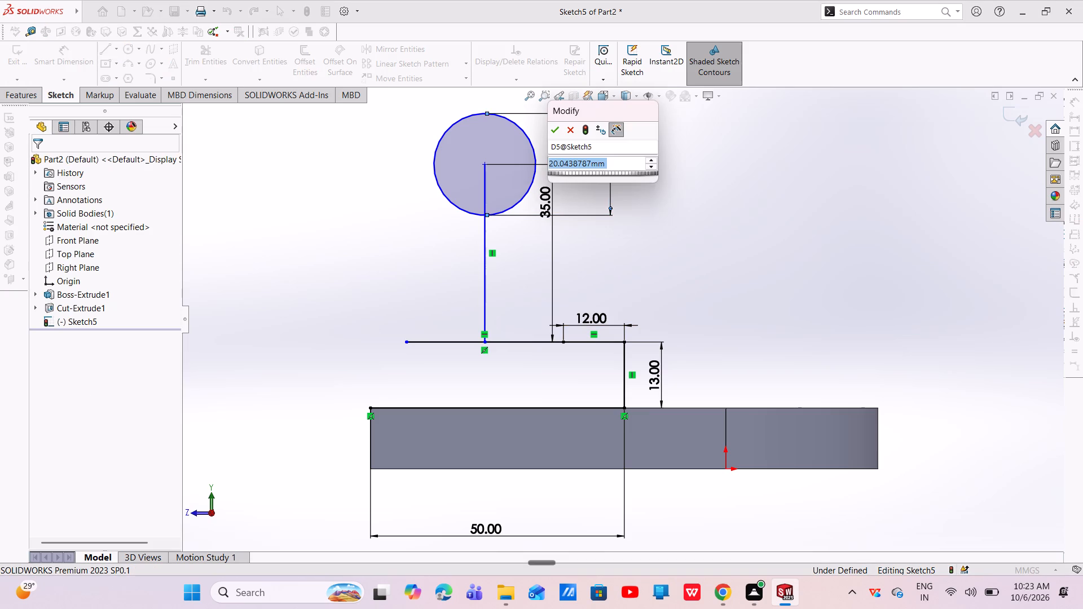
key(BackSpace)
text(40)
key(Return)
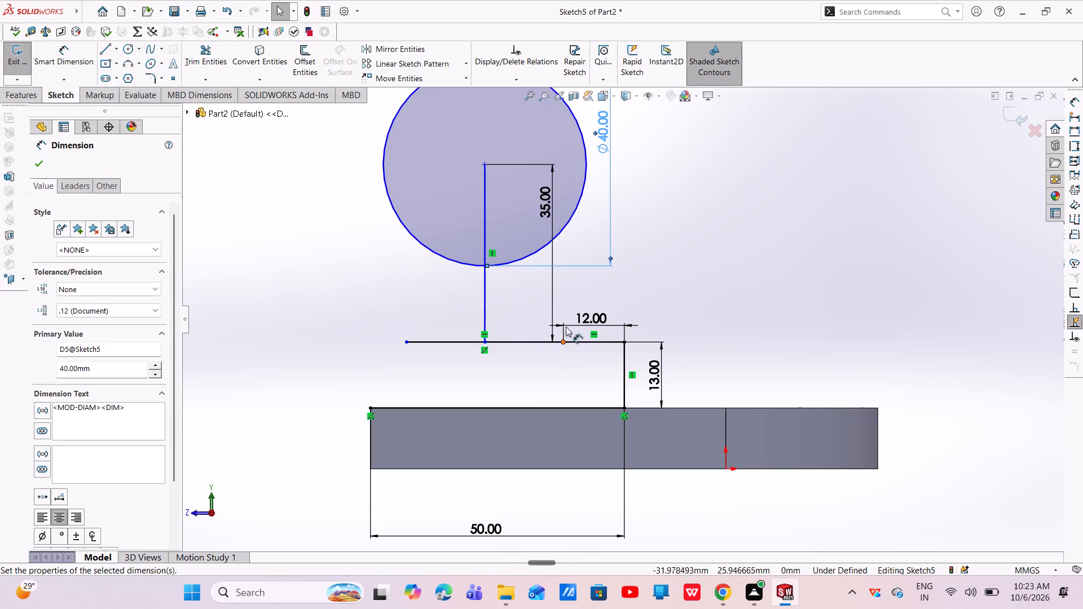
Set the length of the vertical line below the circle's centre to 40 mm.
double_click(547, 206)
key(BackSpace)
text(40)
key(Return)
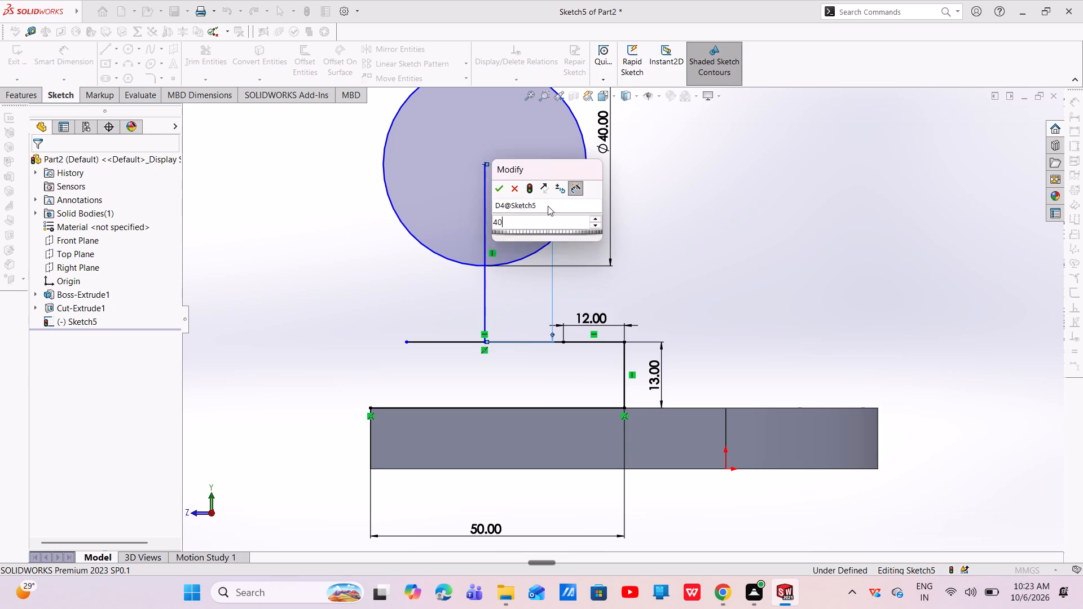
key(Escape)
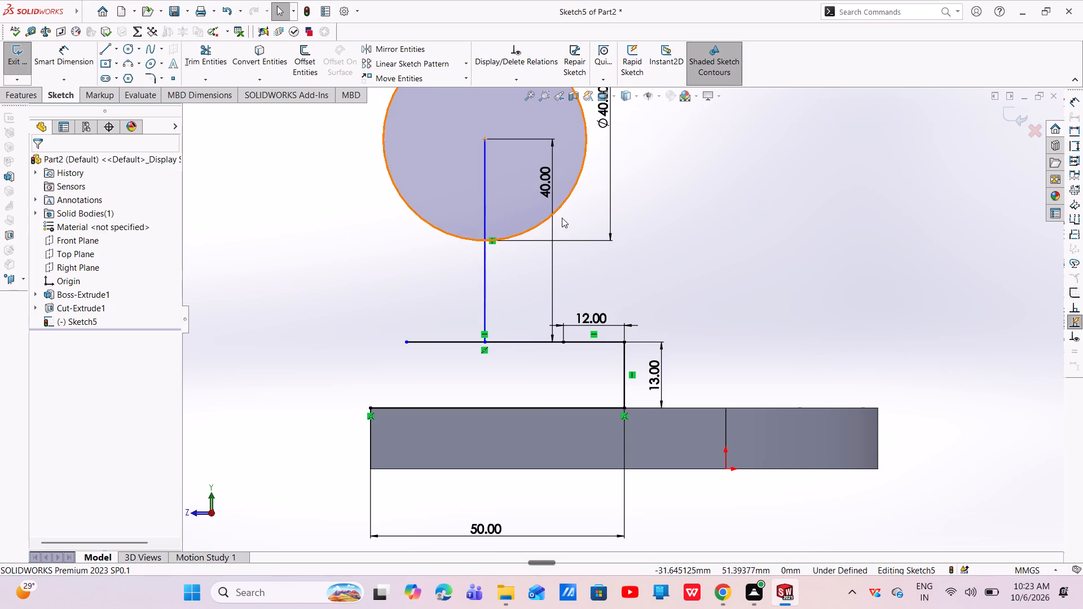
Sketch a line from the circle's quadrant point nearest the origin down to the inner end of the 12 mm line.
click(109, 46)
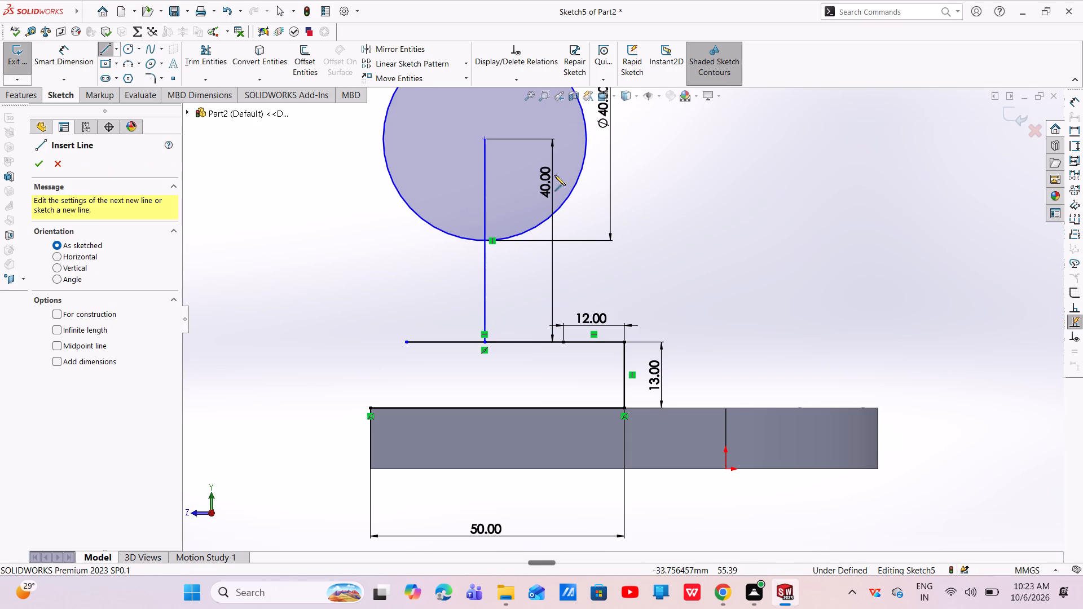
click(587, 139)
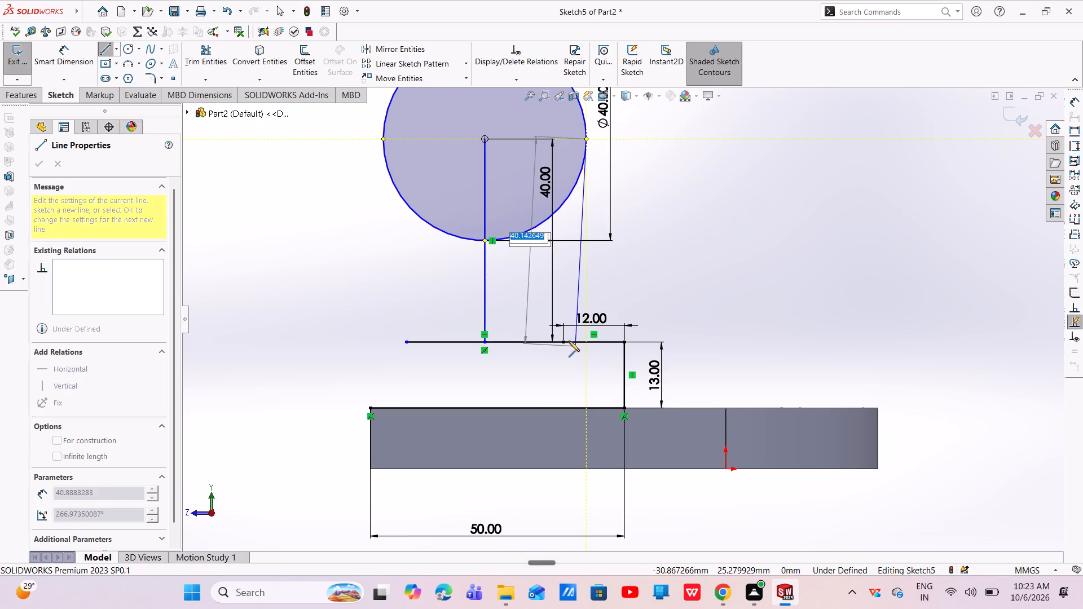
click(564, 341)
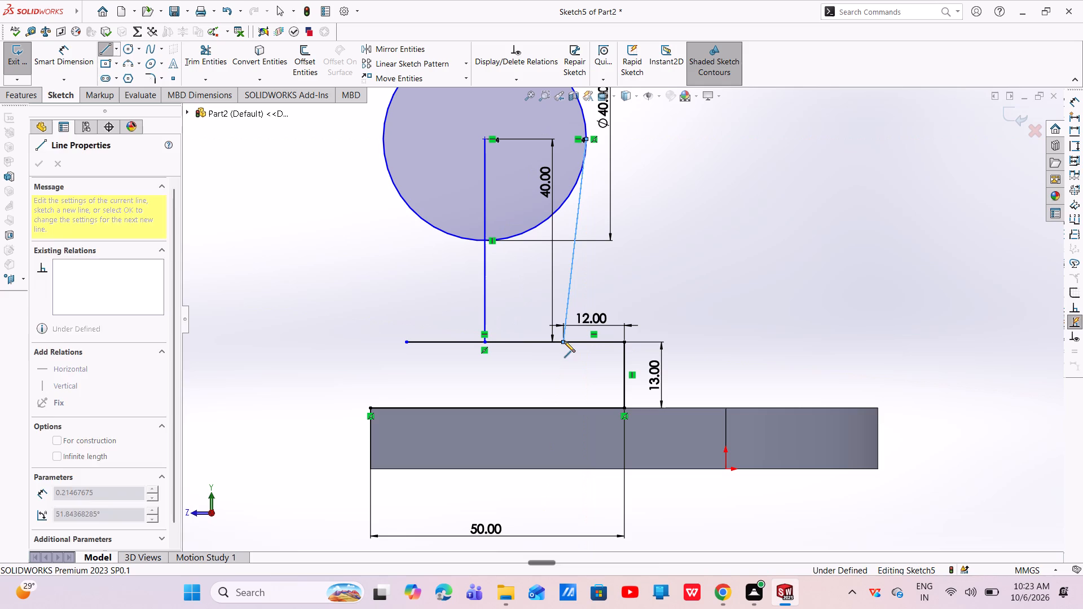
key(Escape)
key(Escape)
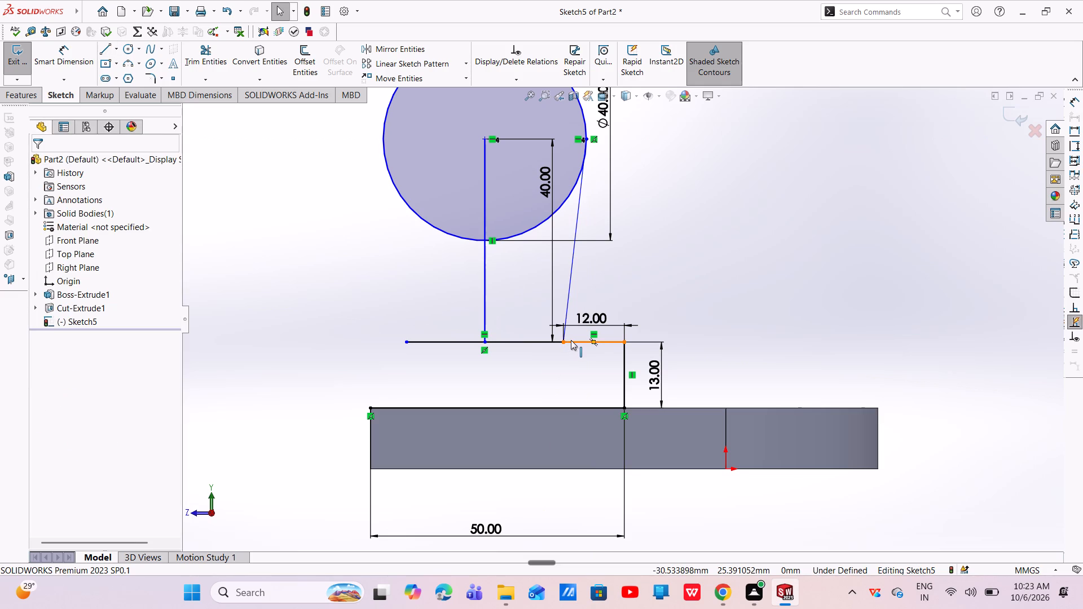
key(Escape)
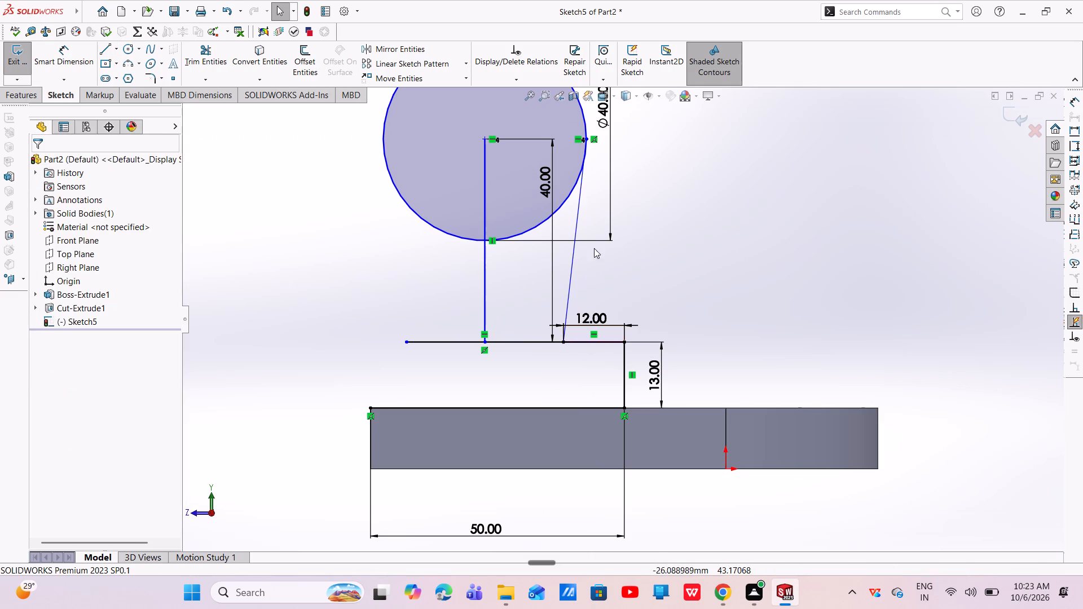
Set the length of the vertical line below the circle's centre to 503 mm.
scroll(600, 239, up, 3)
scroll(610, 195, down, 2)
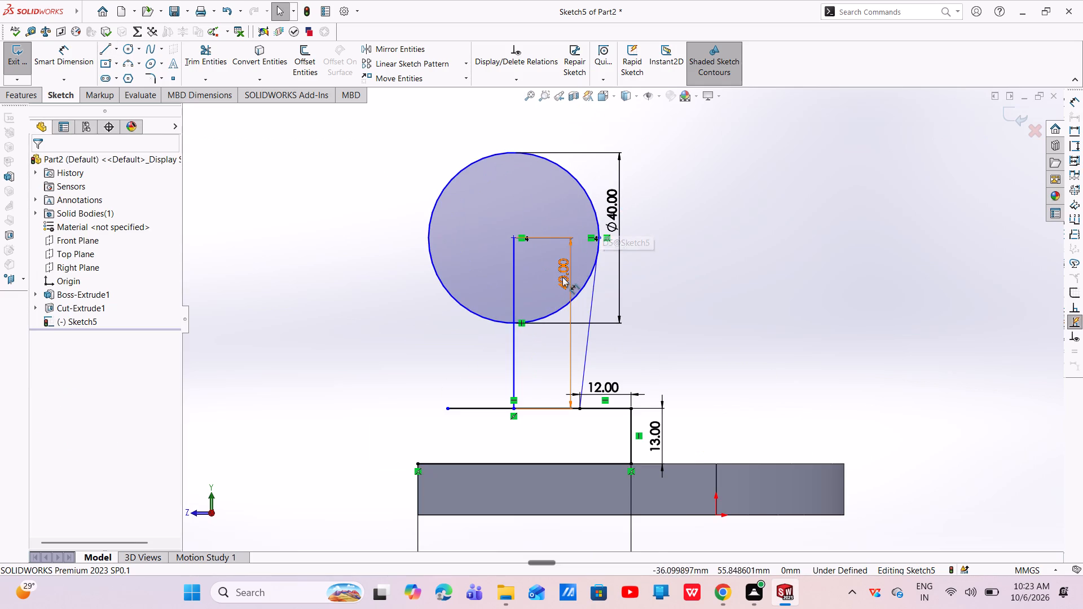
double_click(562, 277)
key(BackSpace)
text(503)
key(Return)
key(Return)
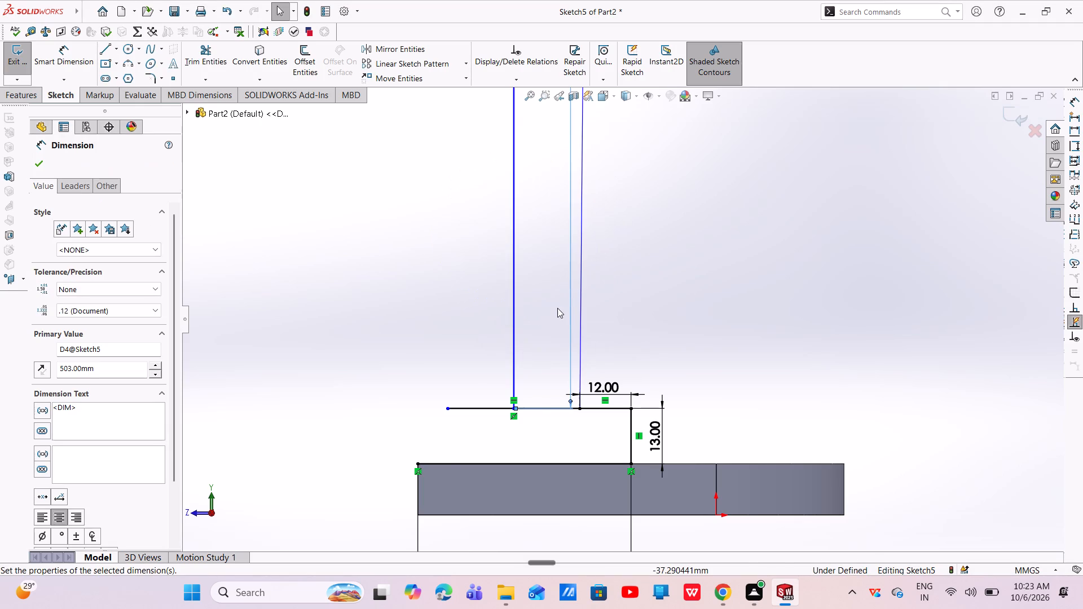
Set the length of the vertical line below the circle's centre to 50 mm.
scroll(557, 308, up, 5)
scroll(599, 277, up, 4)
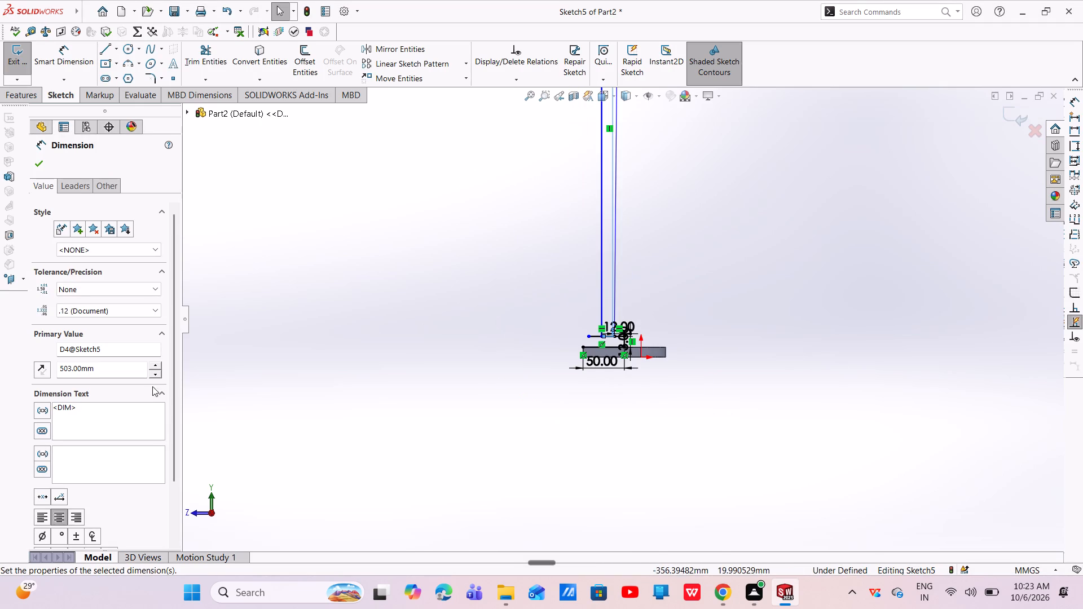
click(102, 374)
key(BackSpace)
key(BackSpace)
key(BackSpace)
key(BackSpace)
key(BackSpace)
key(BackSpace)
key(BackSpace)
key(BackSpace)
key(BackSpace)
key(BackSpace)
key(BackSpace)
key(BackSpace)
key(BackSpace)
key(BackSpace)
key(BackSpace)
key(BackSpace)
key(BackSpace)
key(BackSpace)
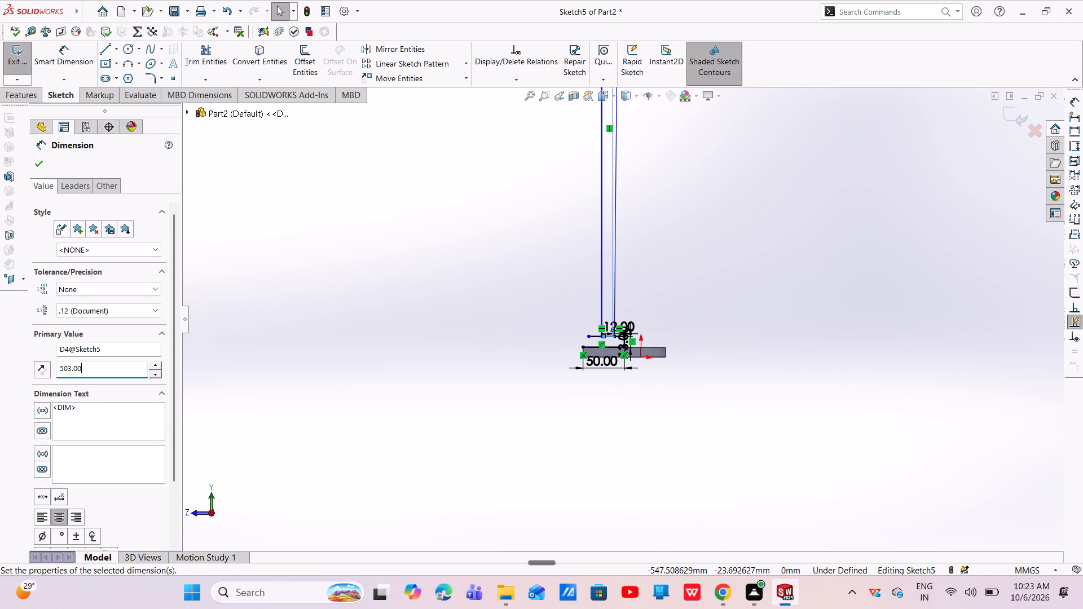
text(50)
key(Return)
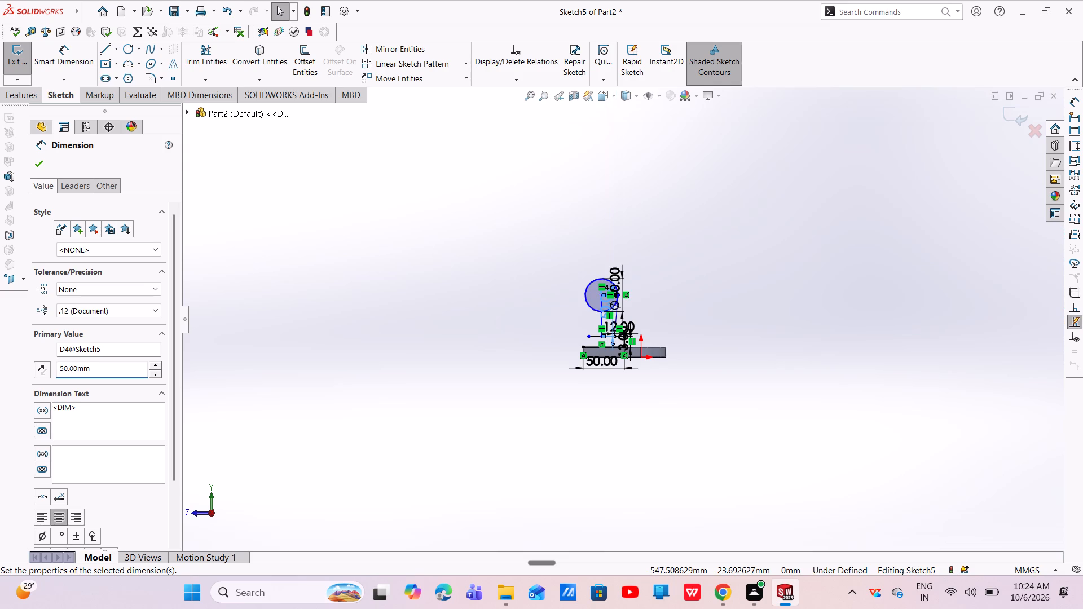
Make the slanted line from the circle's quadrant to the 12 mm line's end vertical.
scroll(122, 328, down, 6)
scroll(606, 314, down, 4)
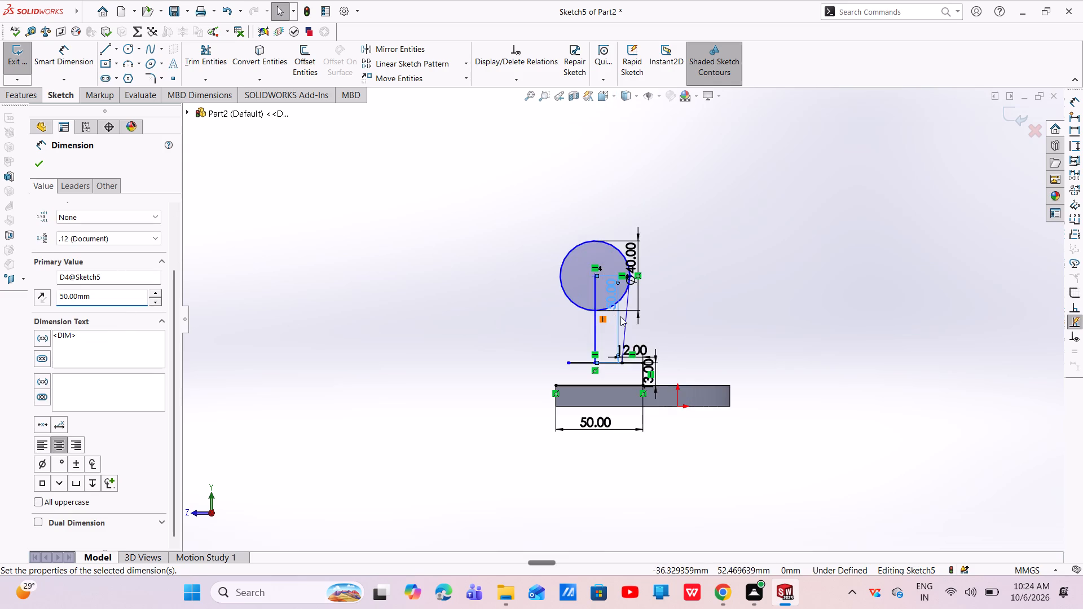
scroll(688, 321, down, 3)
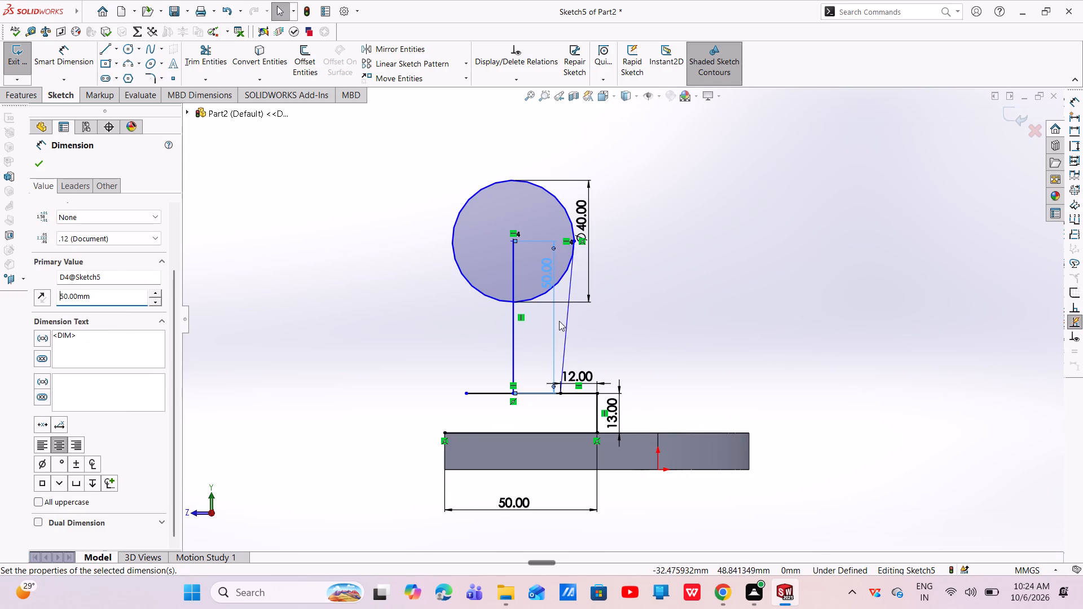
click(565, 313)
click(614, 261)
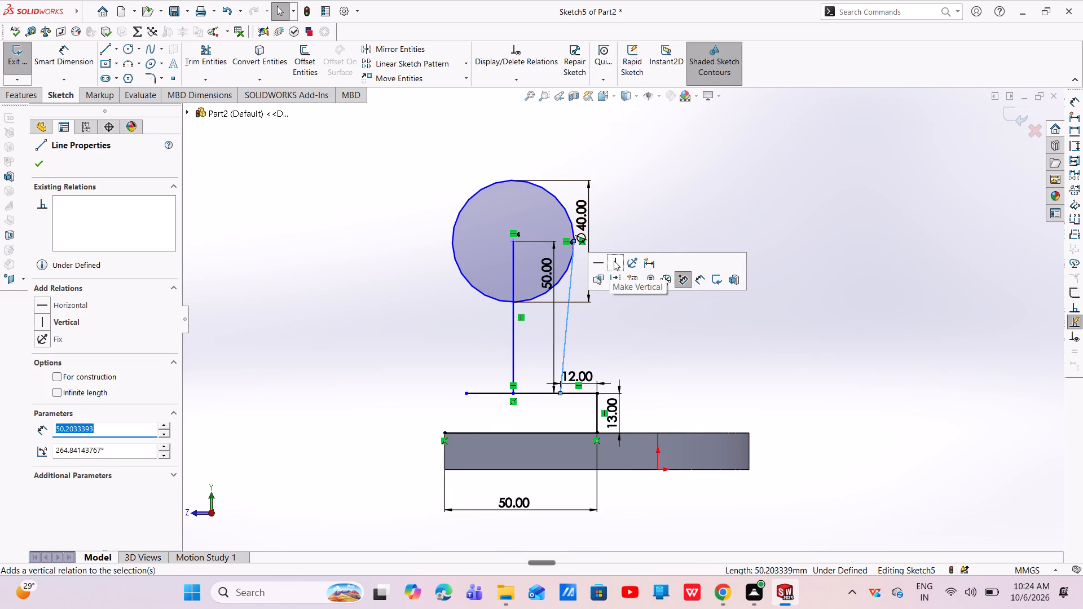
key(Escape)
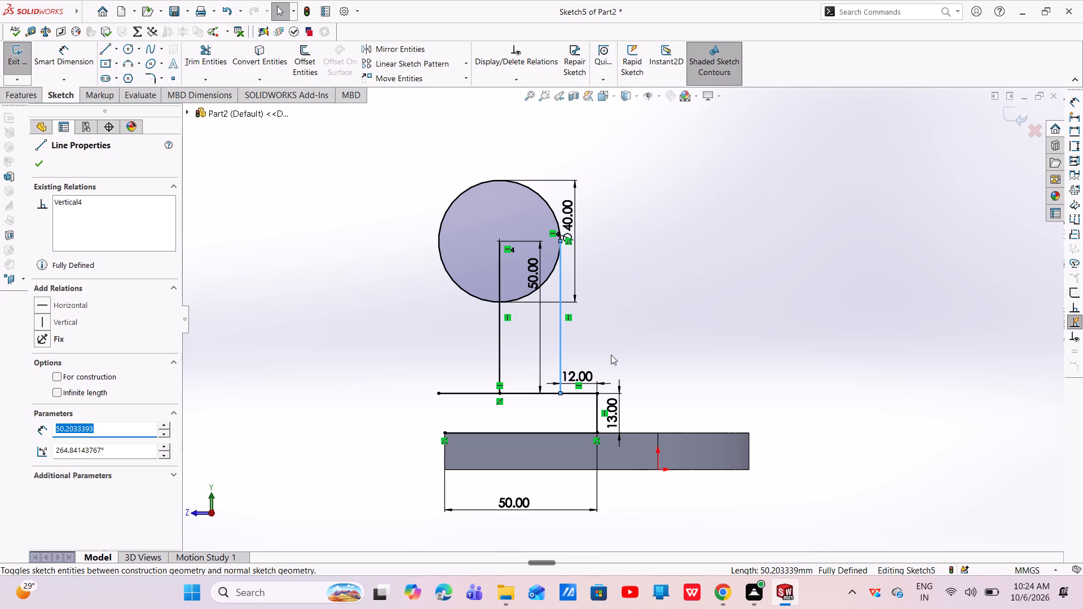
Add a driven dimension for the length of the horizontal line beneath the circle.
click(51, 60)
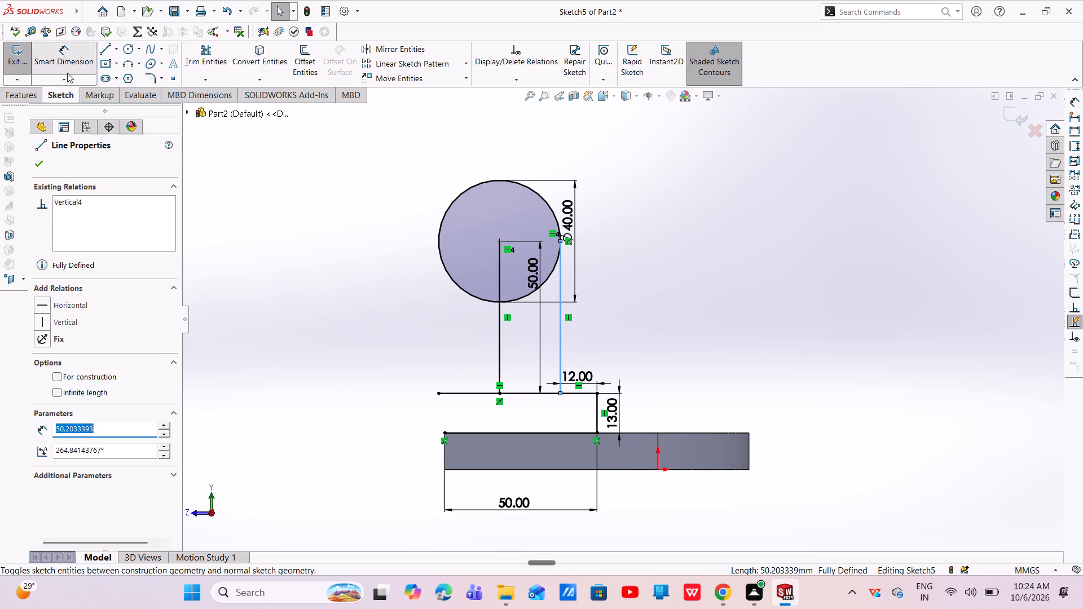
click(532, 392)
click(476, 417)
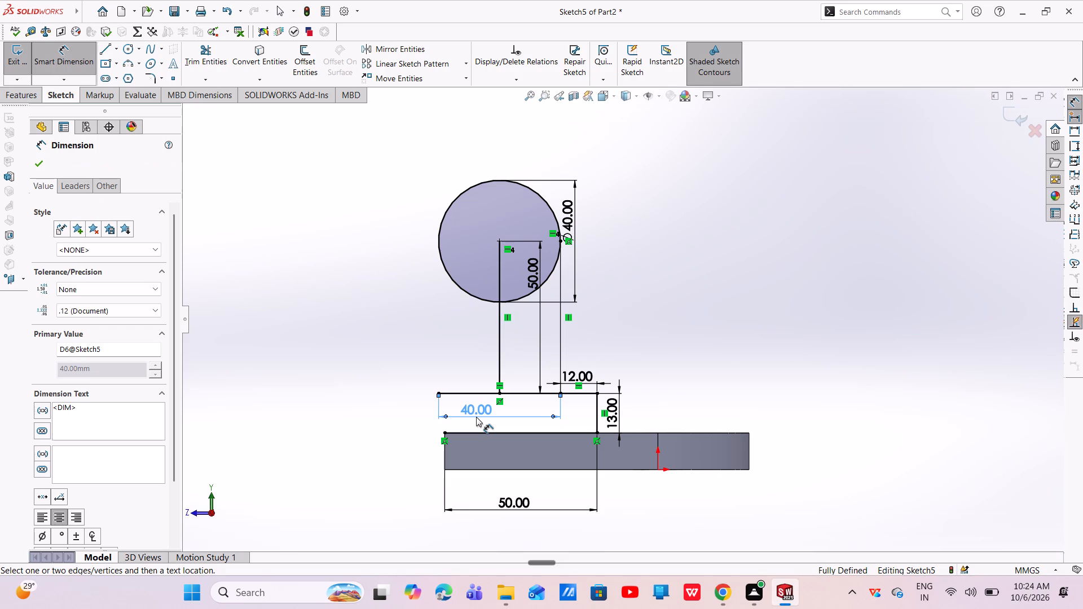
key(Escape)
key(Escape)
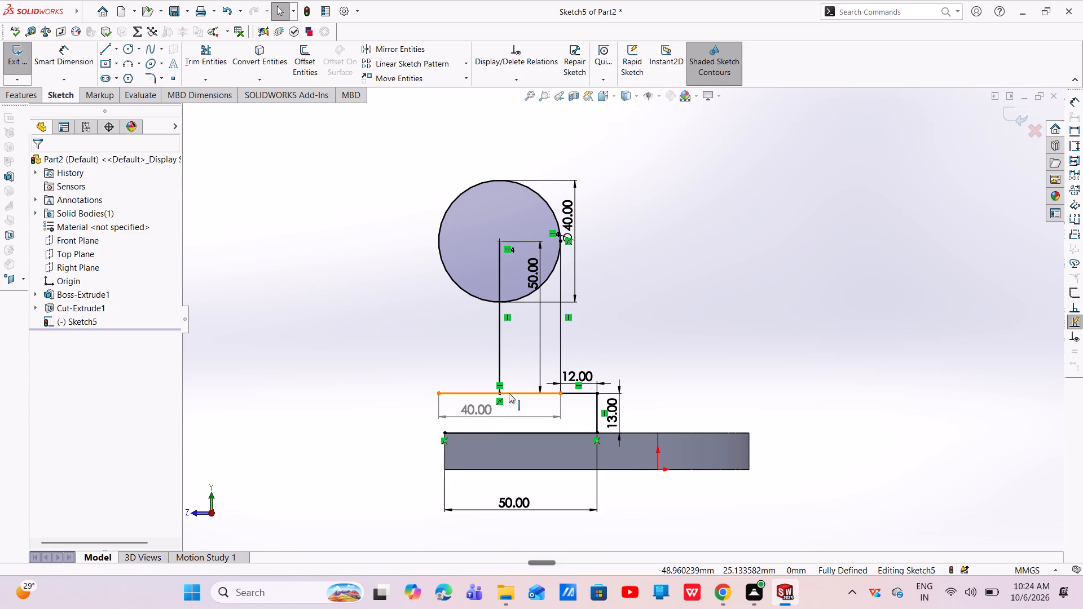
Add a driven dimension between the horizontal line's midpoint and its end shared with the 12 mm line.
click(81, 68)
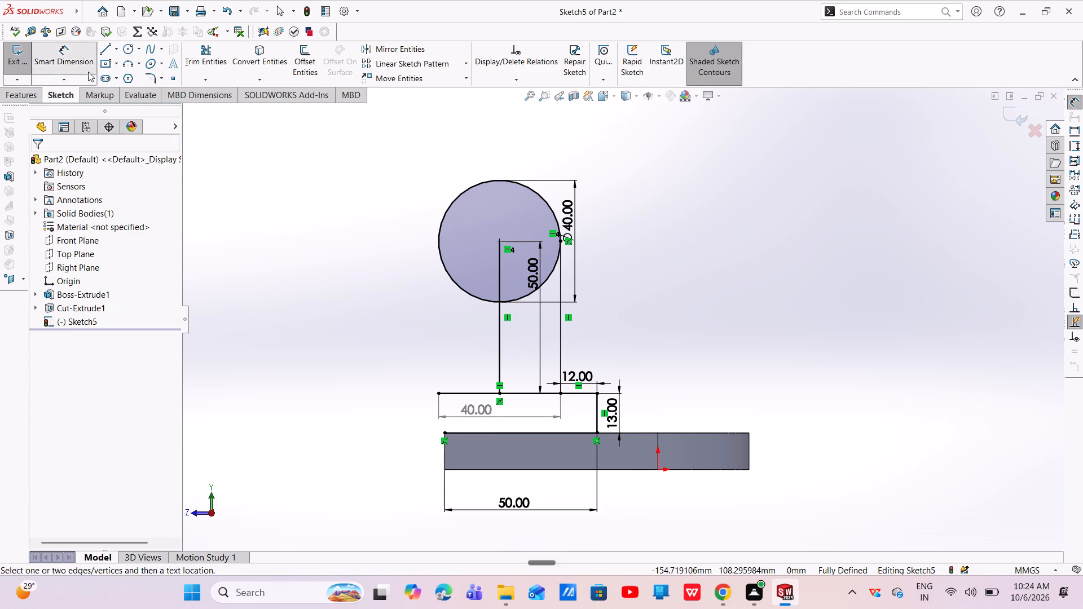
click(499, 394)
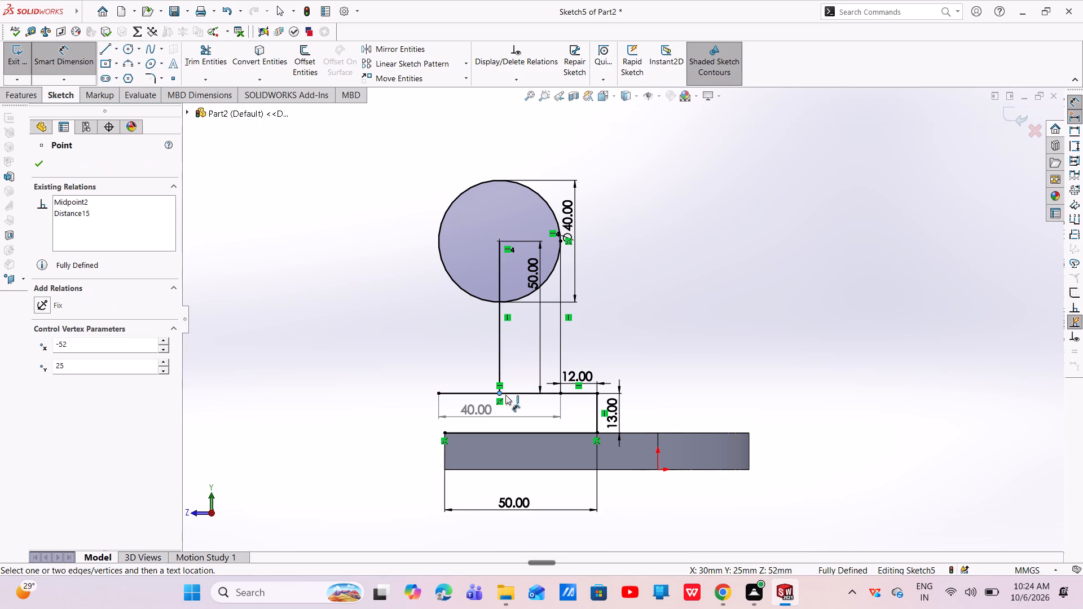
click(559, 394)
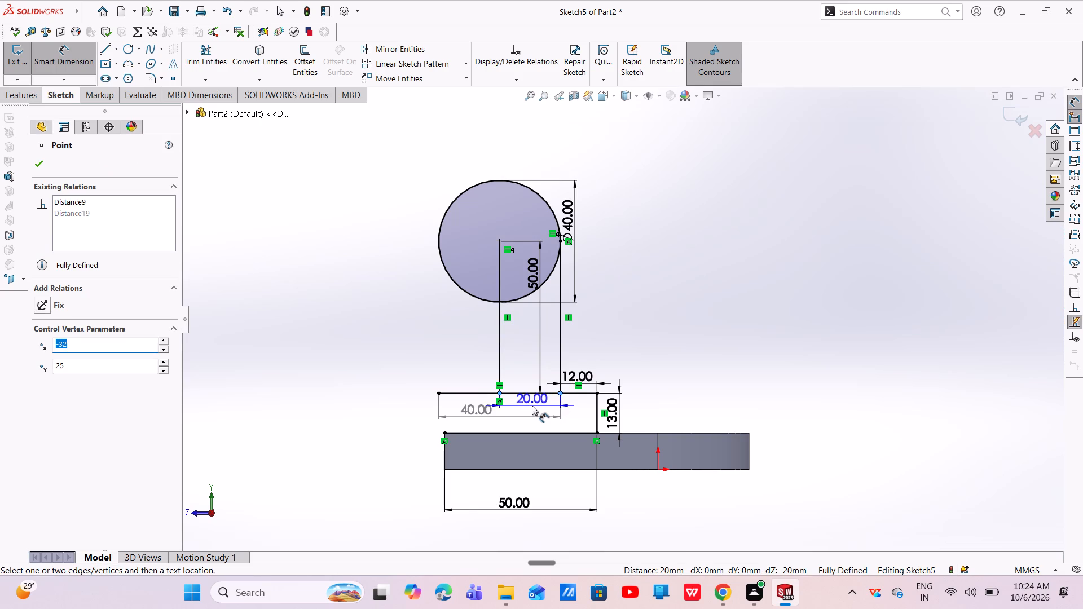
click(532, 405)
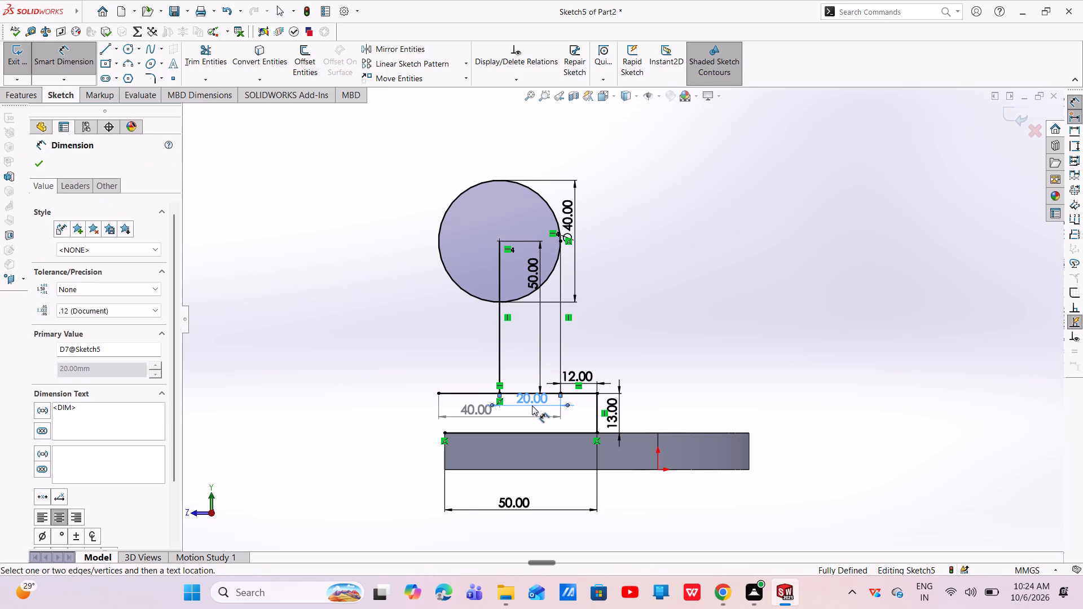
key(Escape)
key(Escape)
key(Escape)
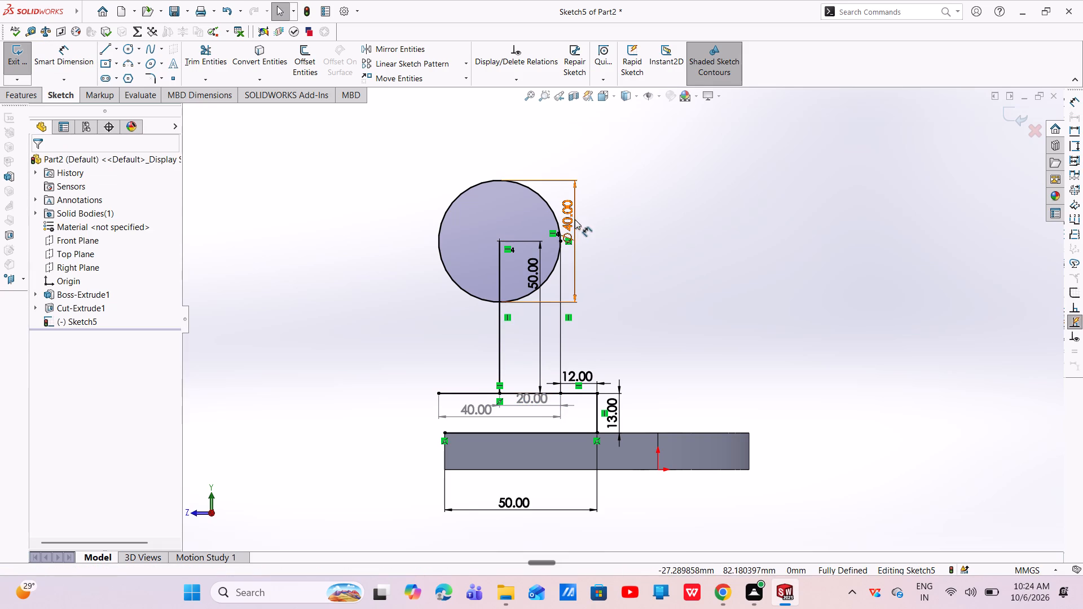
Delete the circle's diameter dimension.
click(569, 216)
right_click(569, 216)
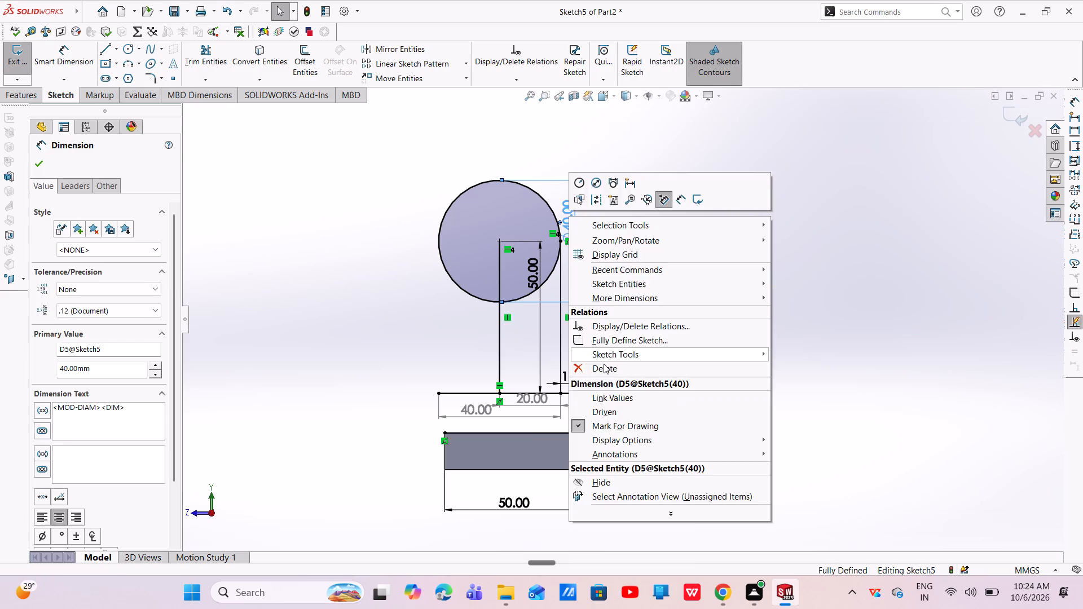
click(604, 364)
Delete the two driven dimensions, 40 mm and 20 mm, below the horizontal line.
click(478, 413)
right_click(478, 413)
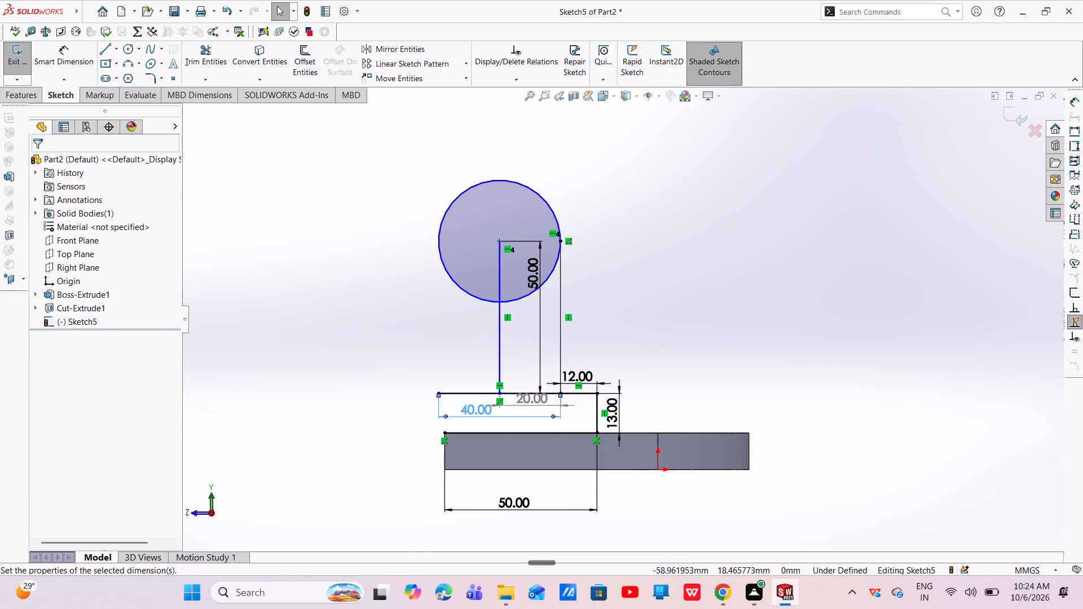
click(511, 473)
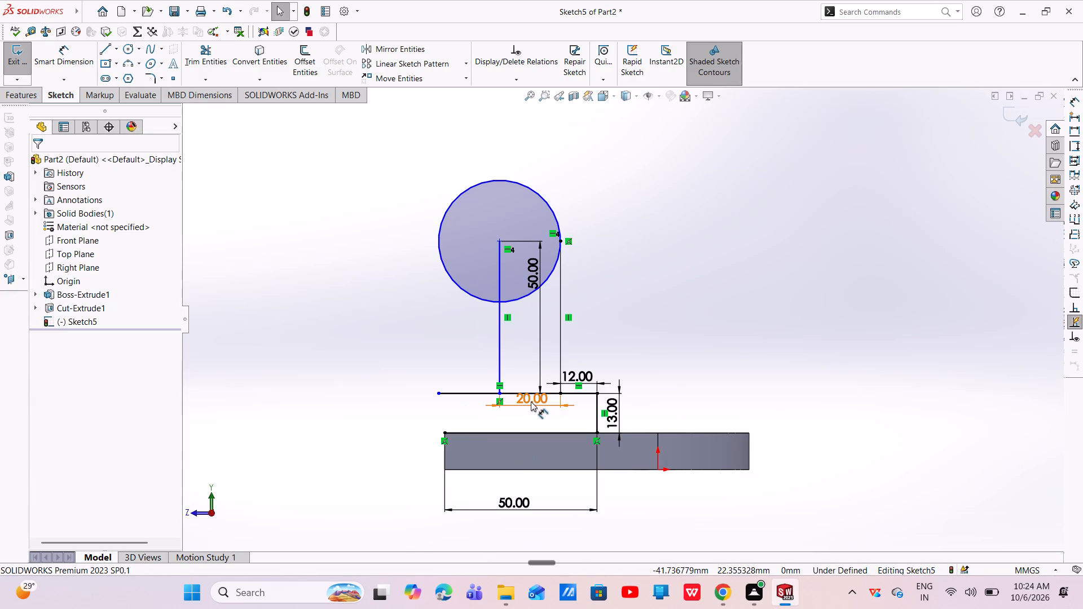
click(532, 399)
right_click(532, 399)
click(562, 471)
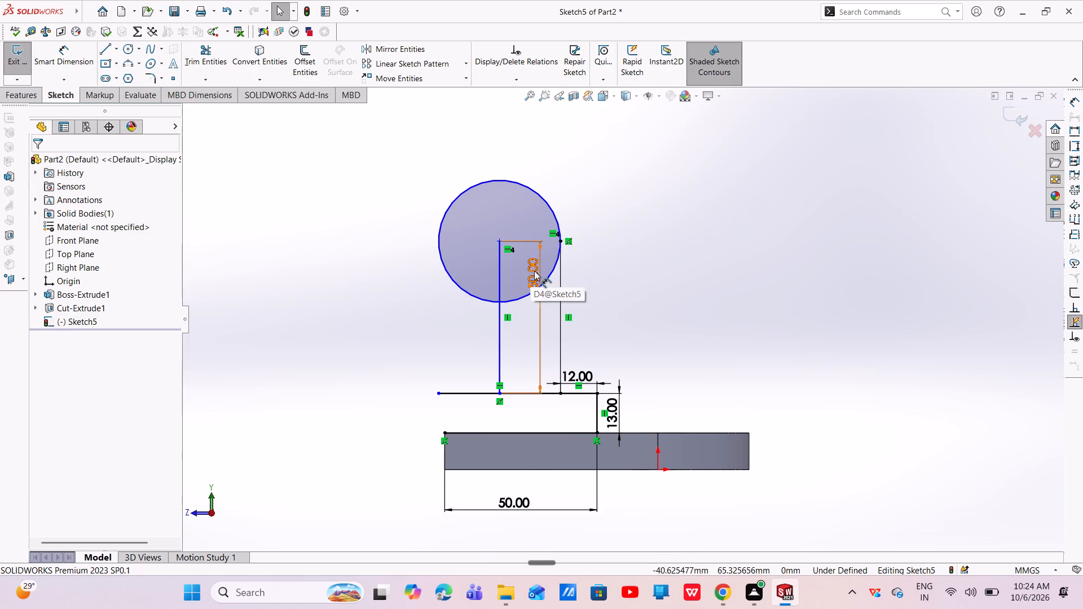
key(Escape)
Delete the vertical line joining the circle's quadrant to the 12 mm line's end.
click(561, 314)
right_click(560, 314)
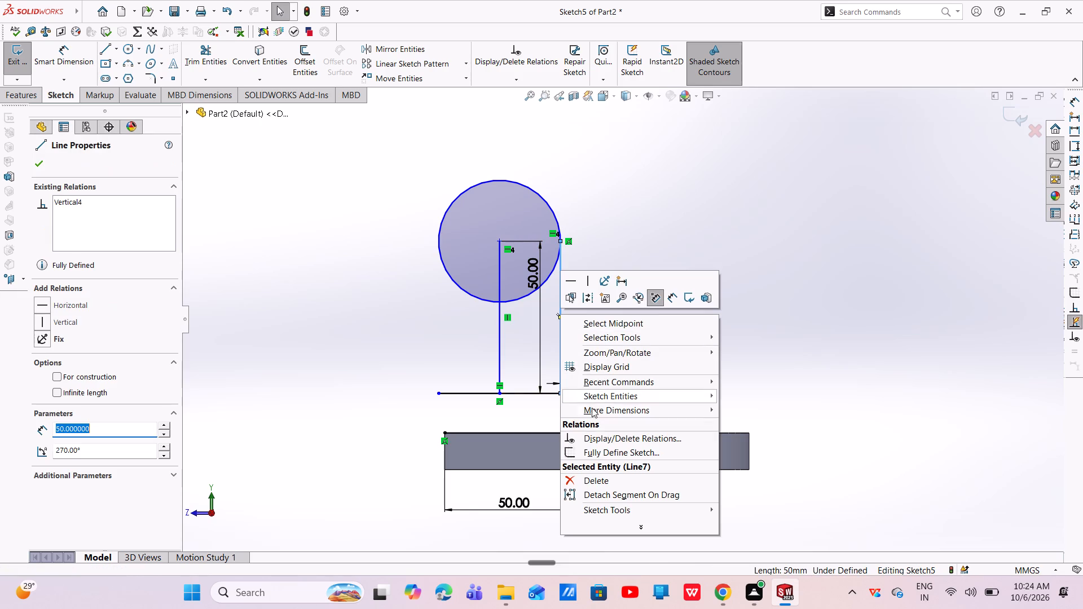
click(571, 478)
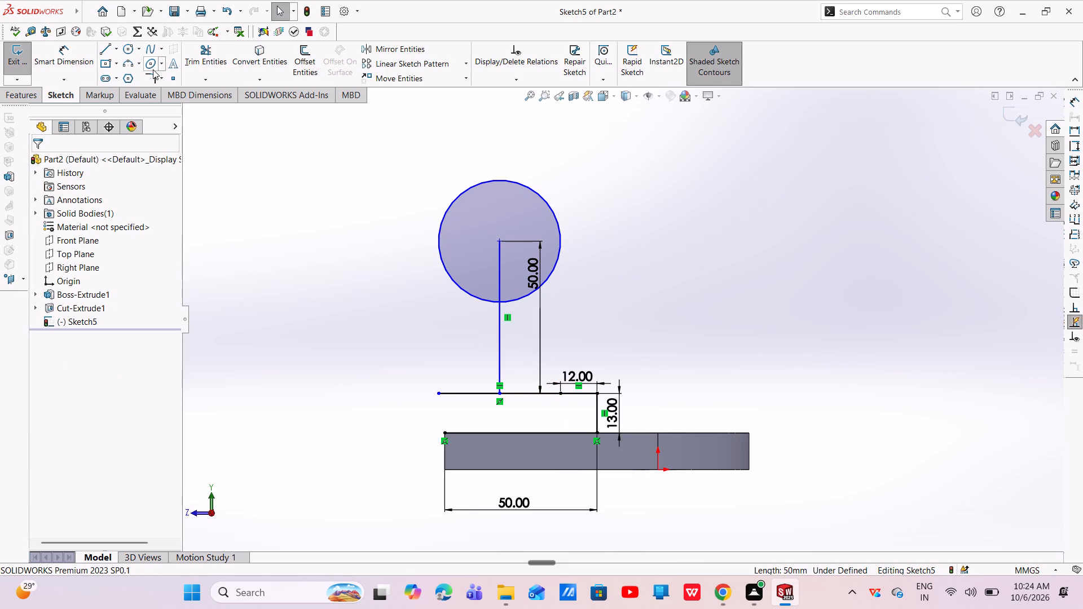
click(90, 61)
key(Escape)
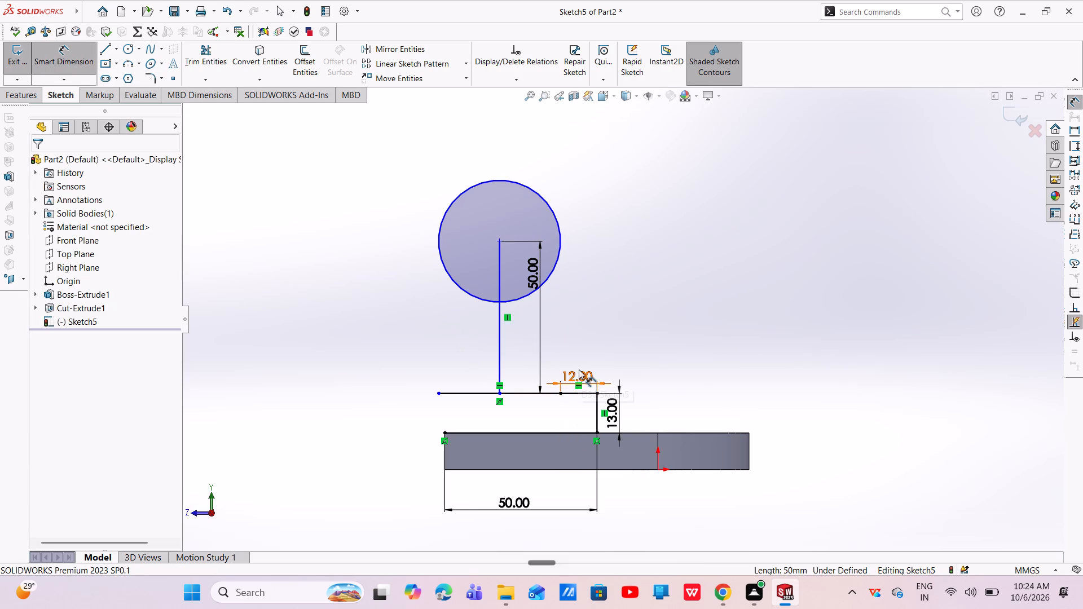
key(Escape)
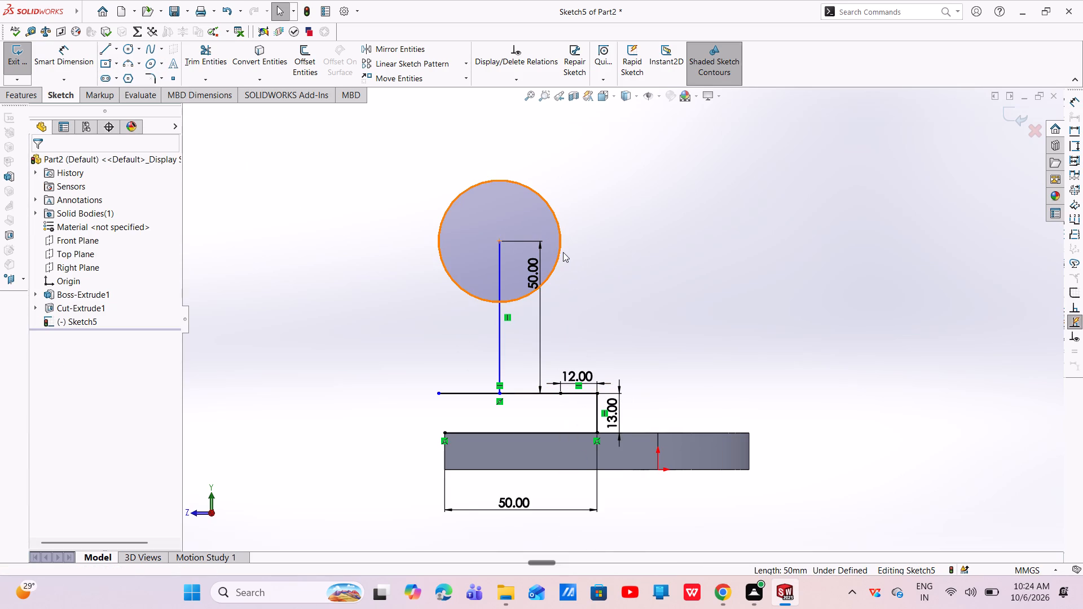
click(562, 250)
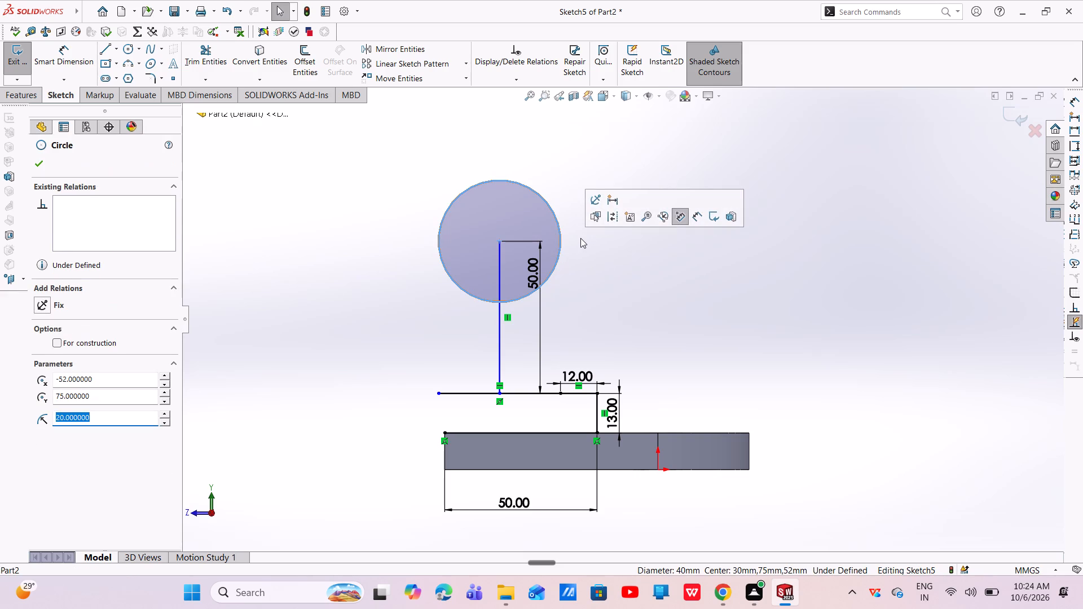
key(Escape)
Delete the 50 mm dimension of the vertical line below the circle's centre.
click(541, 320)
right_click(541, 320)
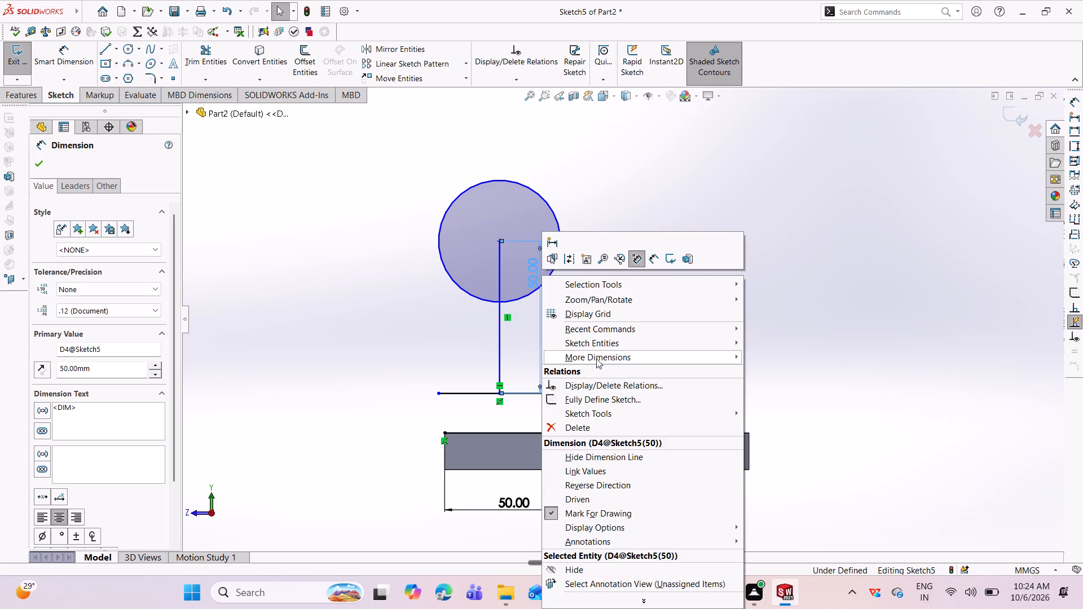
click(580, 428)
key(Escape)
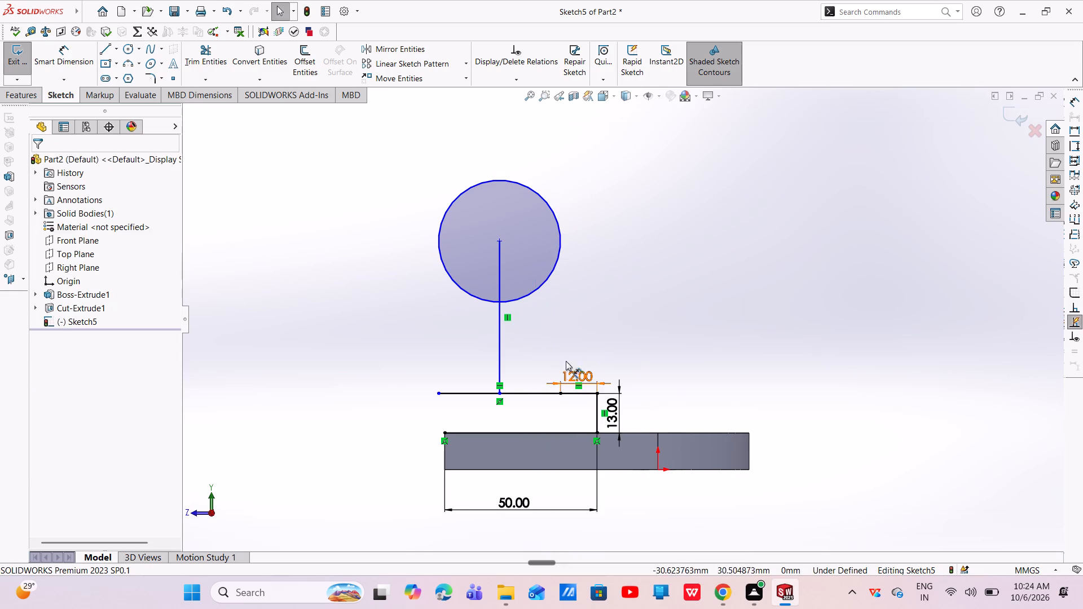
Draw a vertical line from the inner end of the 12 mm line up to the circle's side quadrant, tangent to it.
click(110, 50)
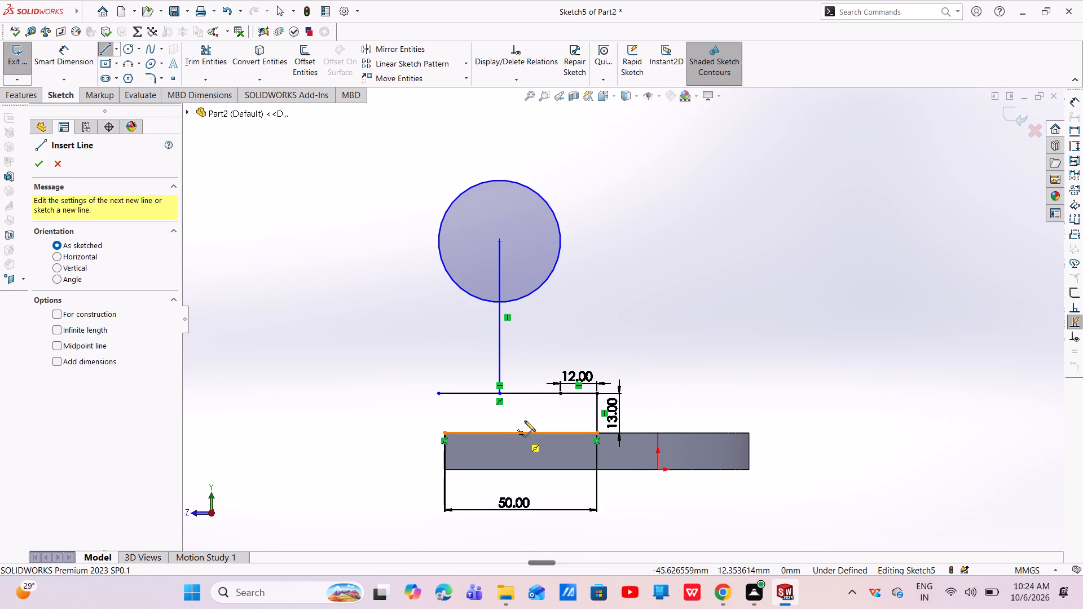
click(560, 392)
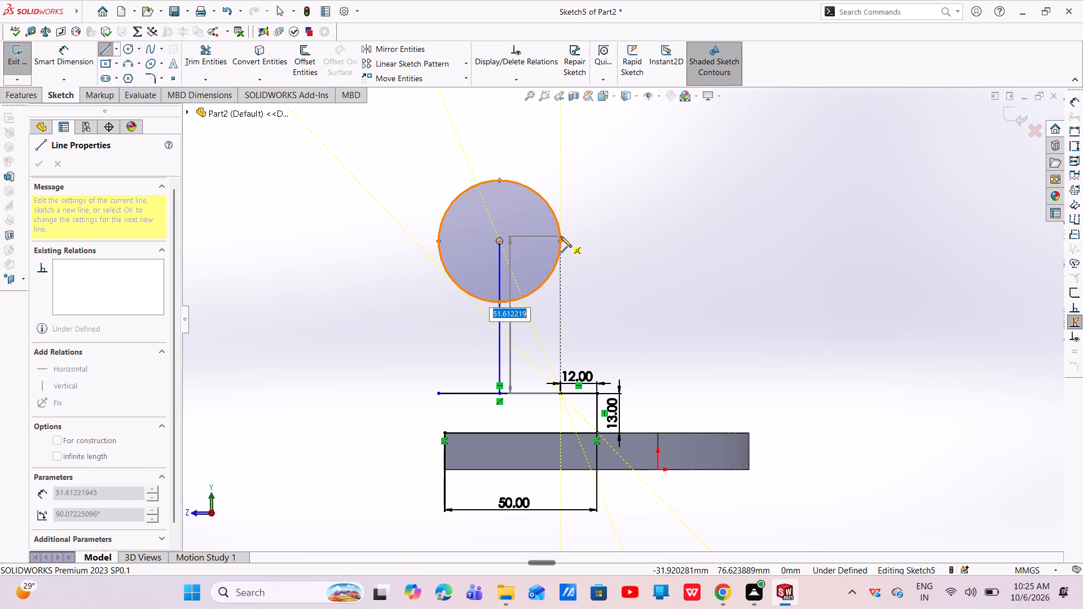
click(560, 243)
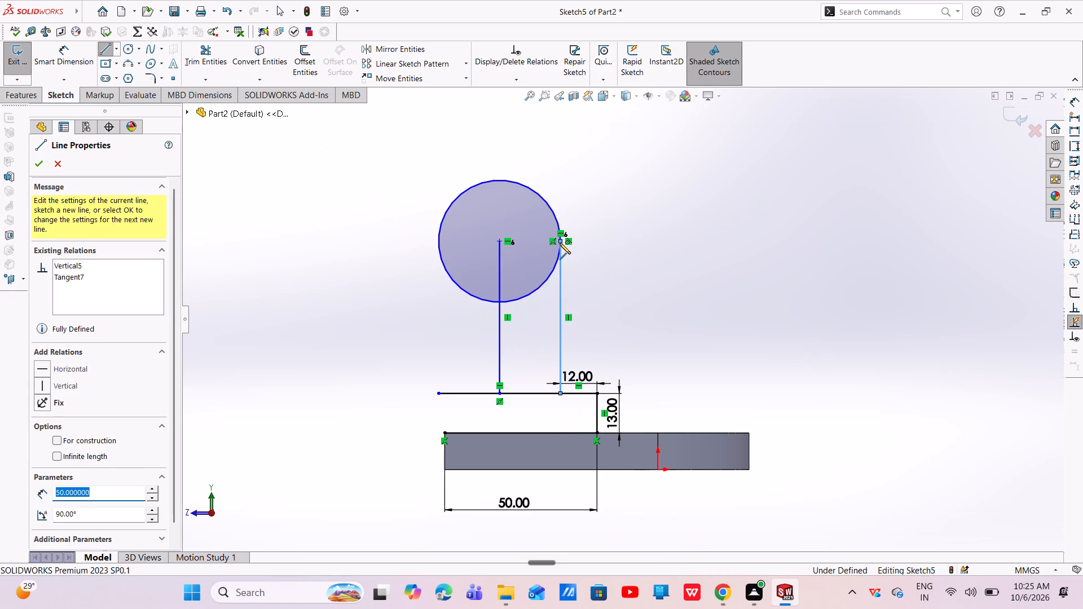
key(Escape)
key(Escape)
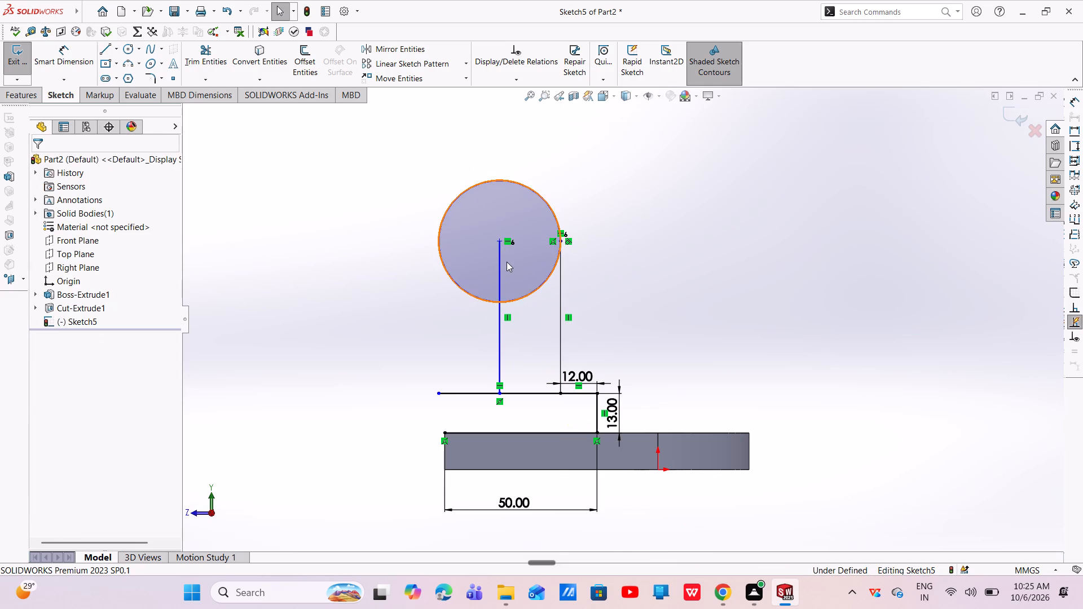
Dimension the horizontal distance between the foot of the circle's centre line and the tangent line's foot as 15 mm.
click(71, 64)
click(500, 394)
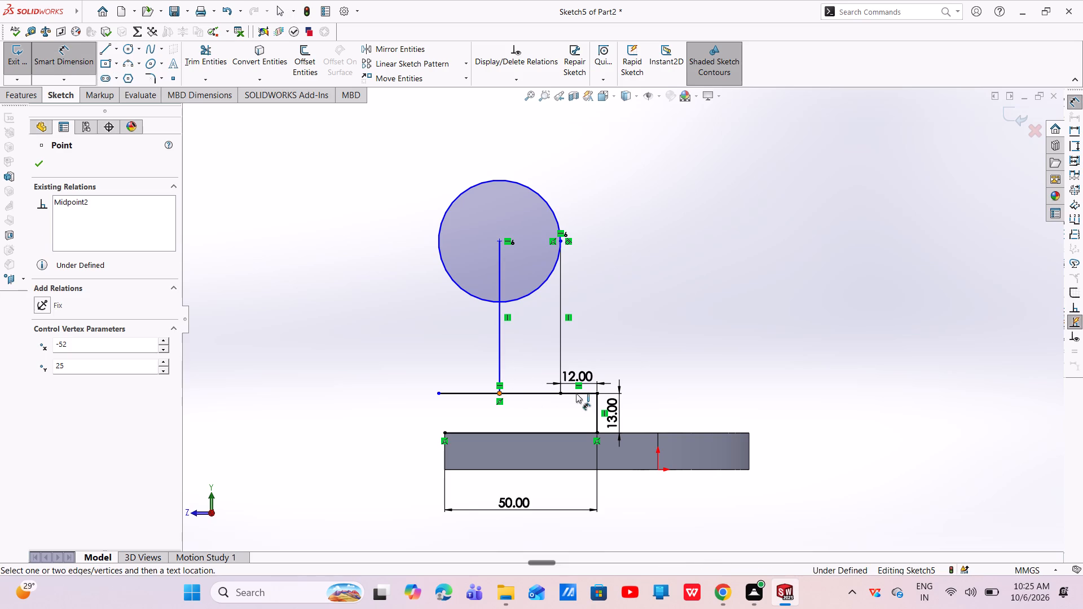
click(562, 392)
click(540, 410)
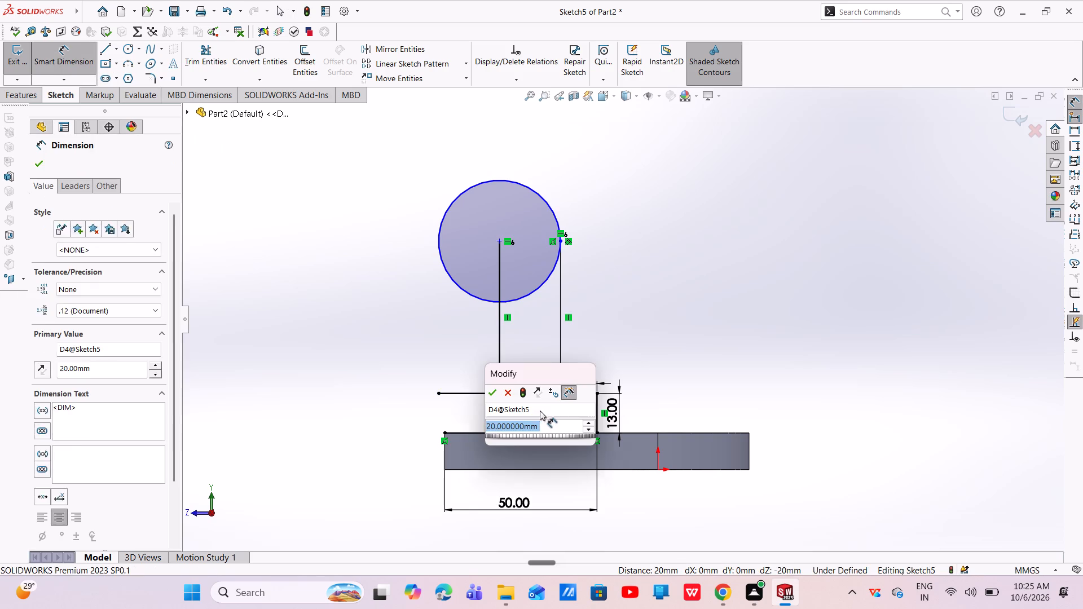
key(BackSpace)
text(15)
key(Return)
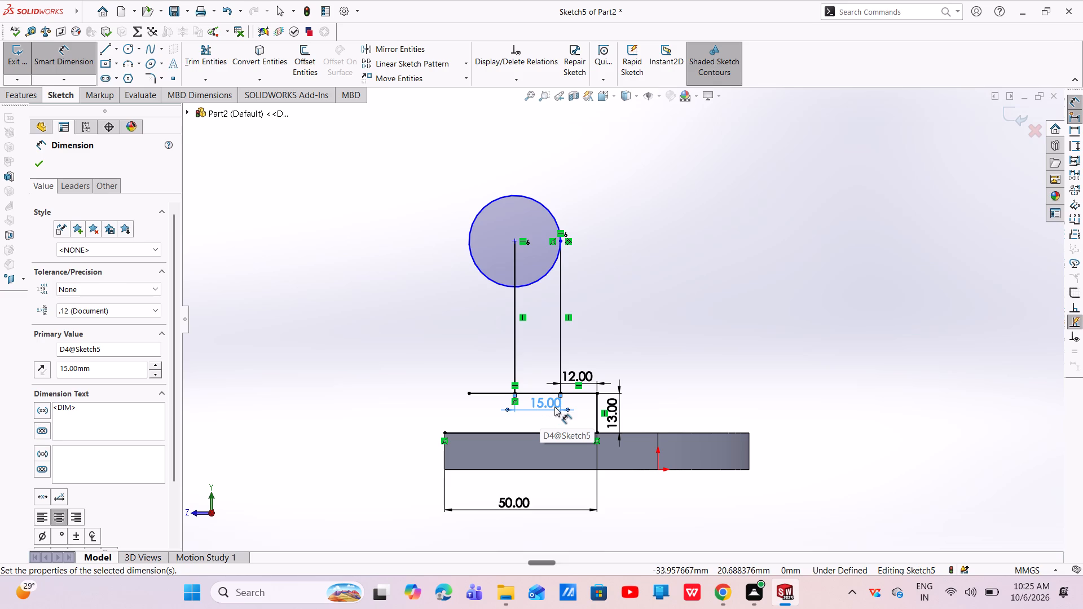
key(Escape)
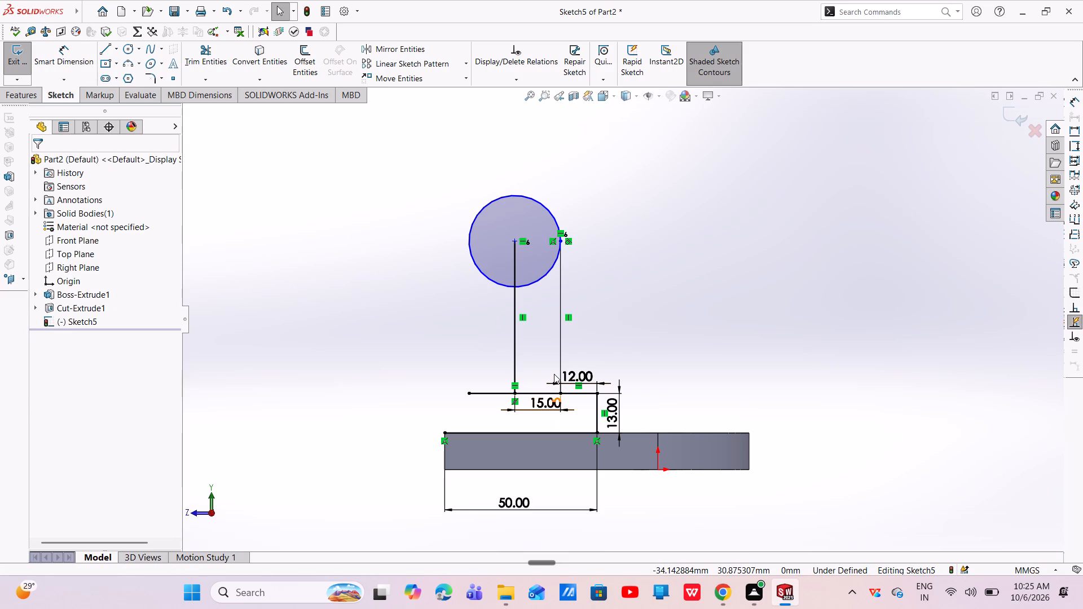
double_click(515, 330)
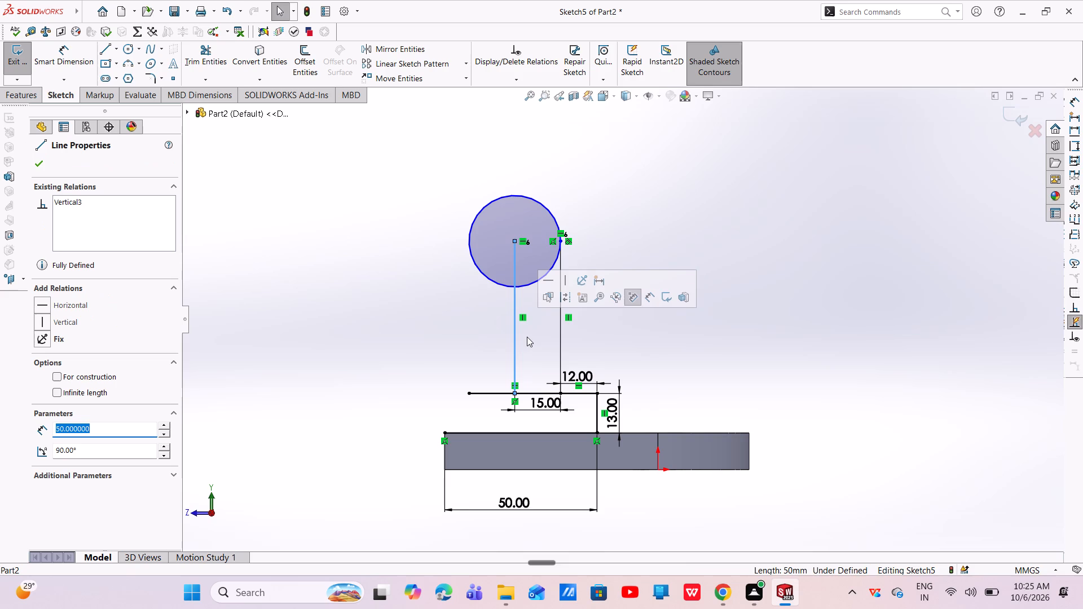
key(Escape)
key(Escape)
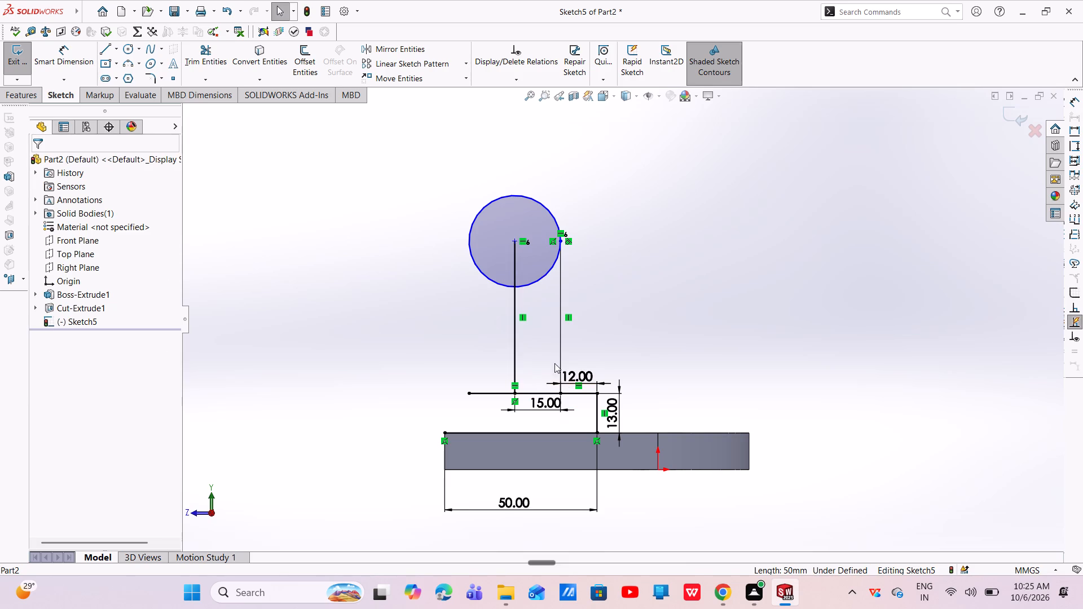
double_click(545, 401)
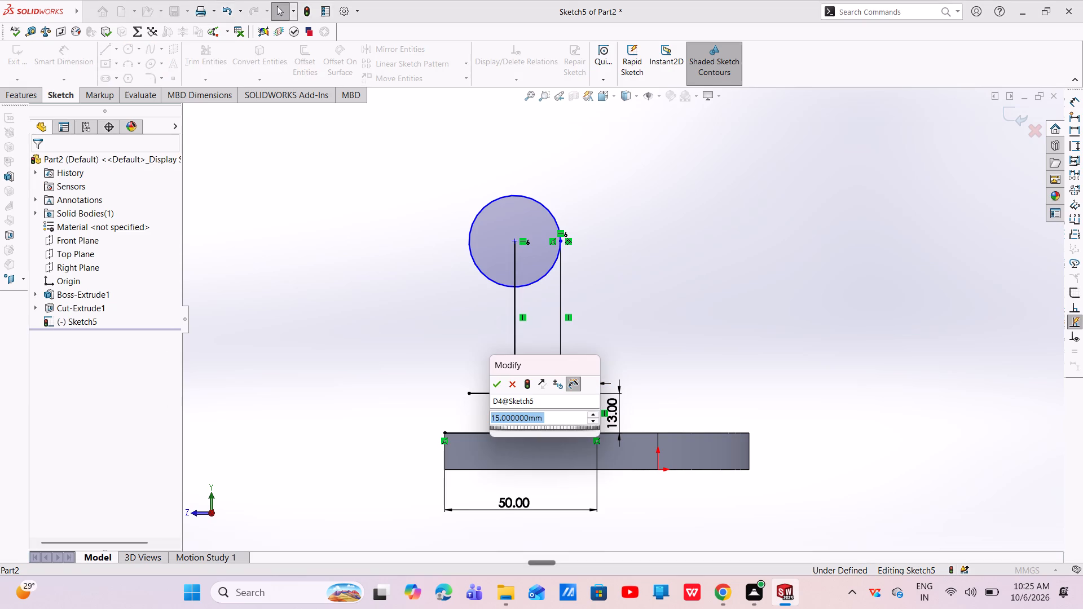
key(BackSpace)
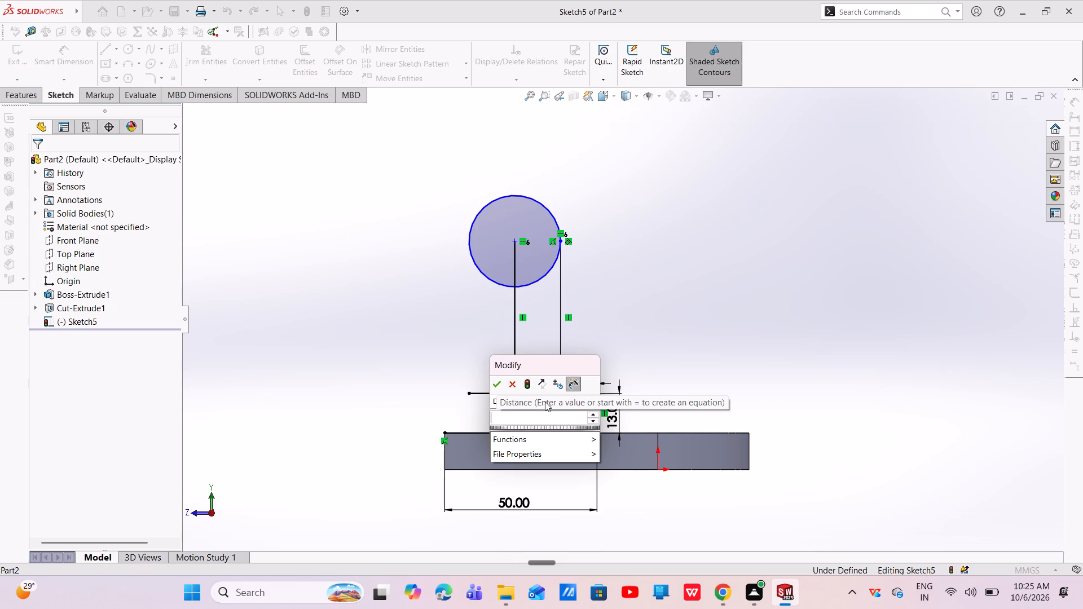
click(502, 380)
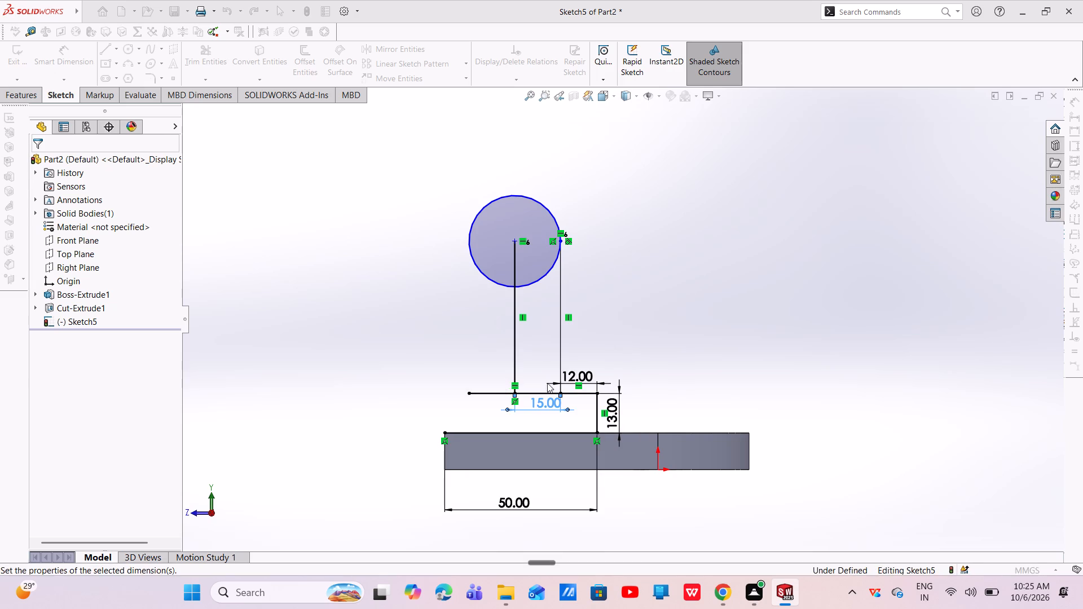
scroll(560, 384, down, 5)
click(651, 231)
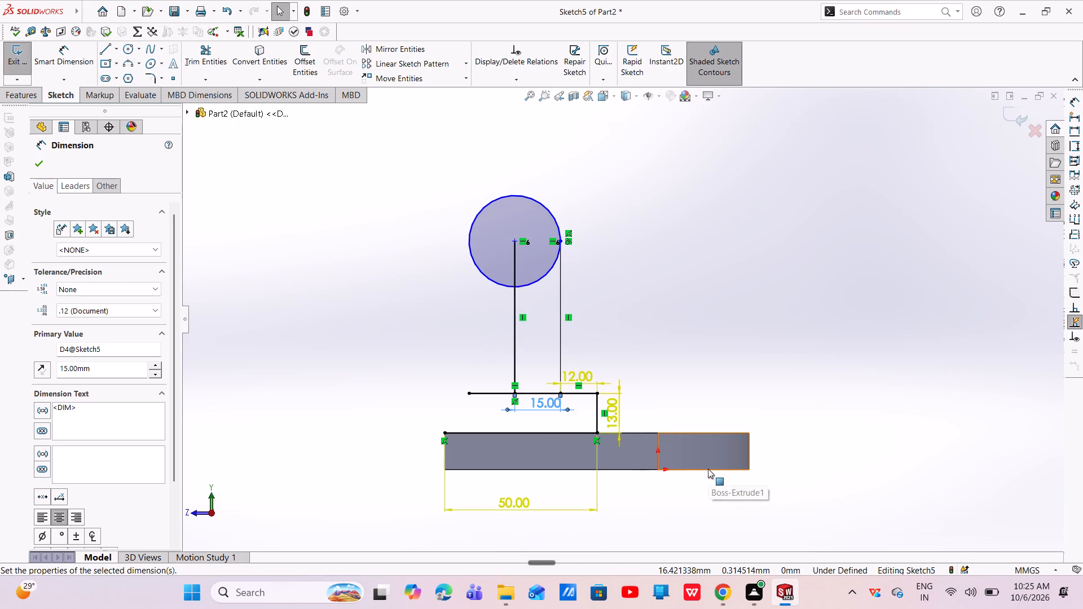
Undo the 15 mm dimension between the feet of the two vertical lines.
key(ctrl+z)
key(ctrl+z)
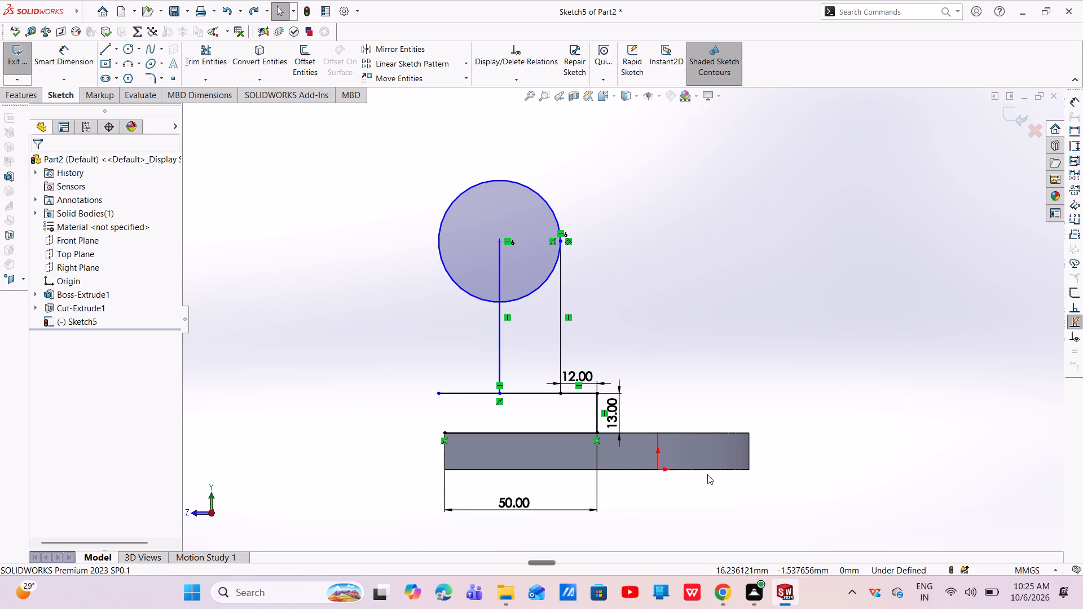
Set the length of the vertical line below the circle's centre to 60 mm.
scroll(578, 347, down, 3)
scroll(547, 413, up, 3)
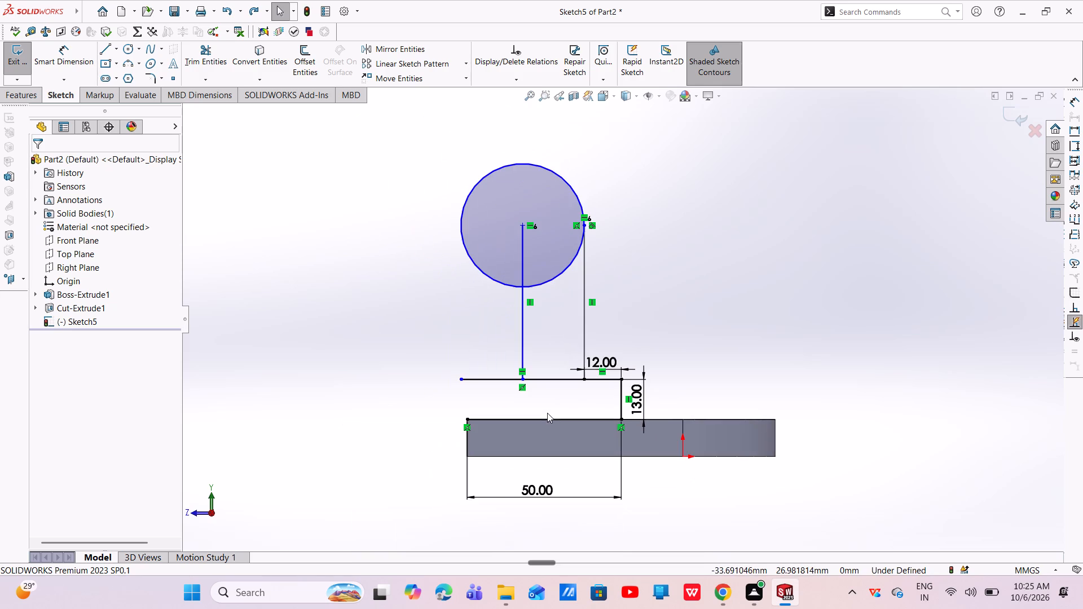
click(520, 304)
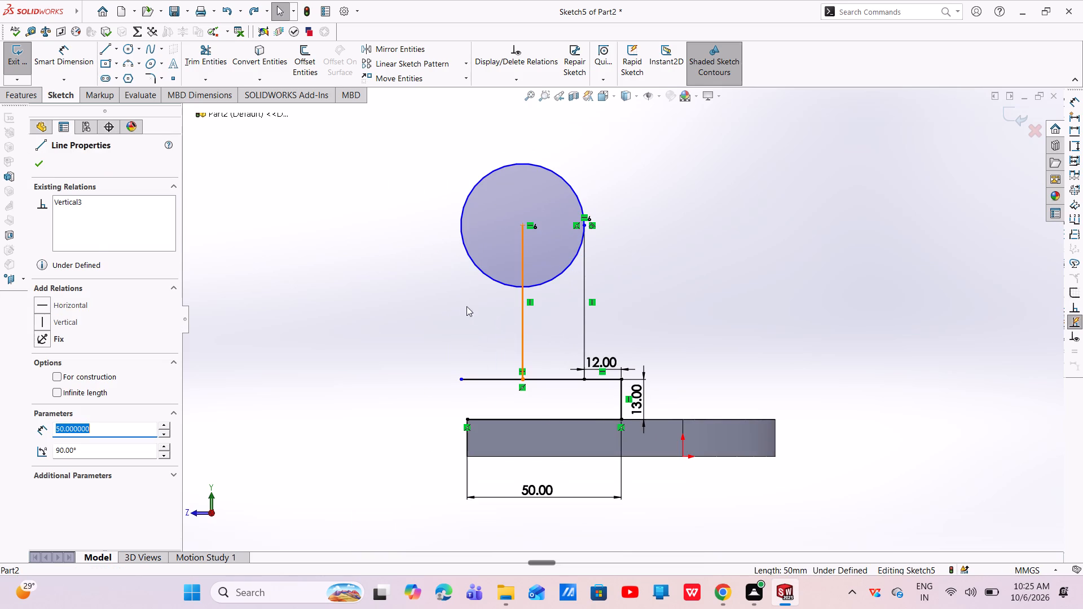
key(BackSpace)
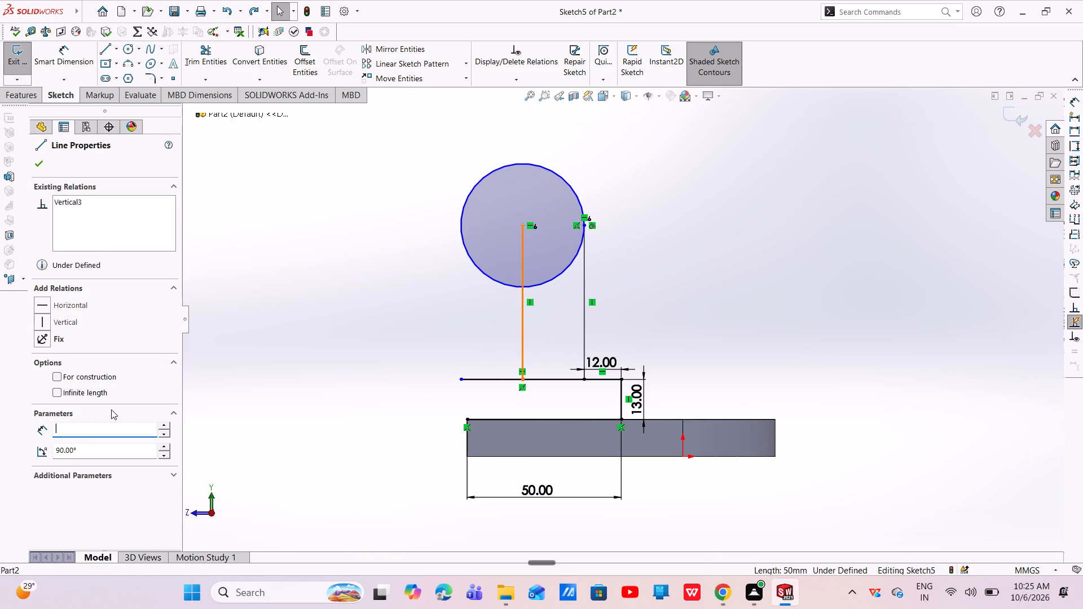
text(60)
key(Return)
key(Escape)
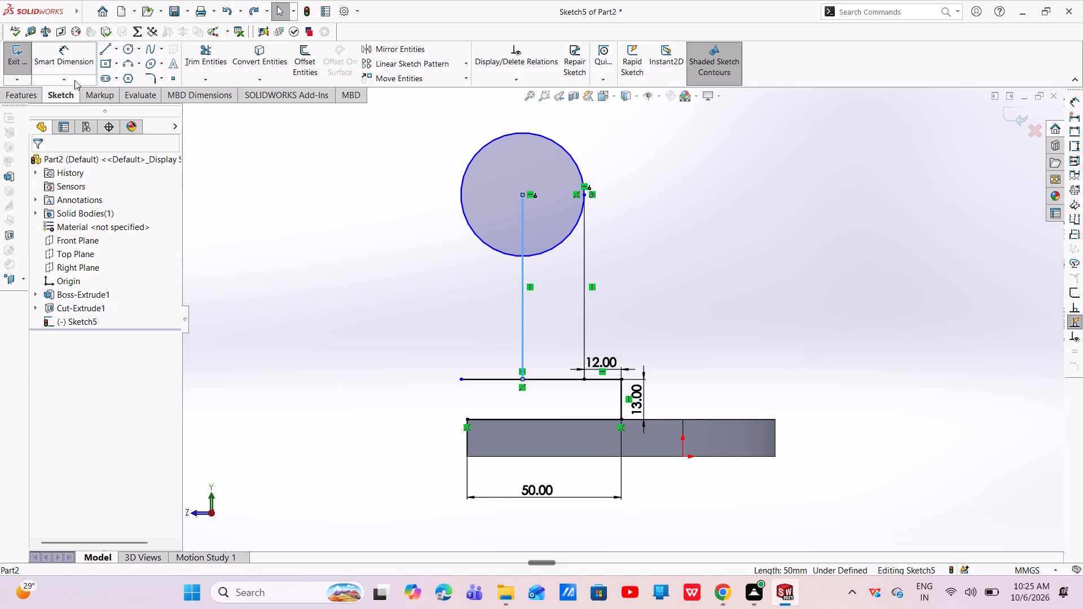
Dimension the horizontal distance between the feet of the centre line and the tangent line as 15 mm.
click(85, 63)
click(521, 379)
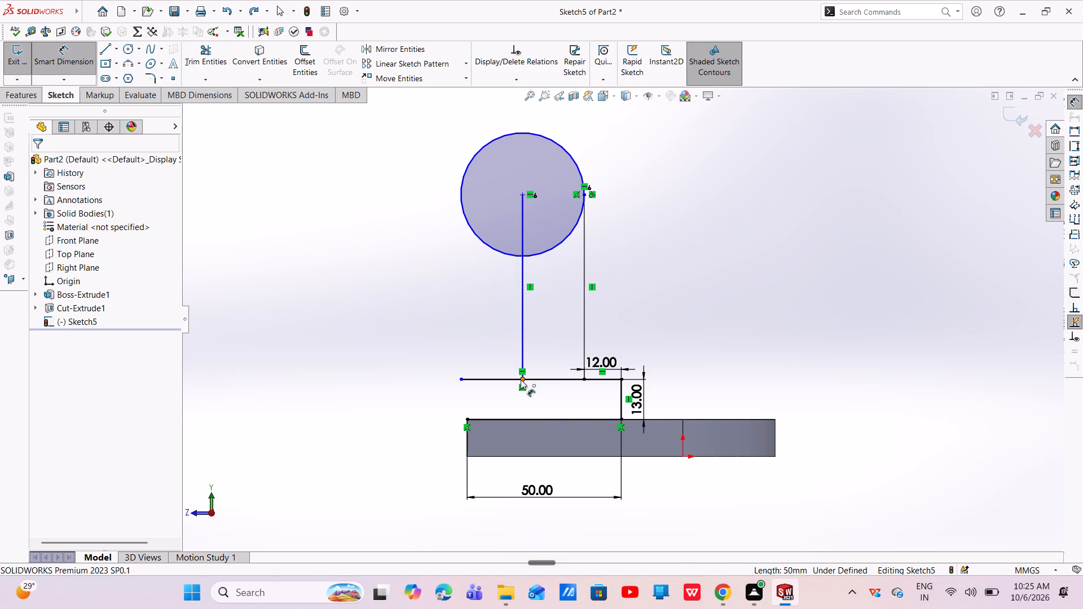
click(583, 381)
click(557, 409)
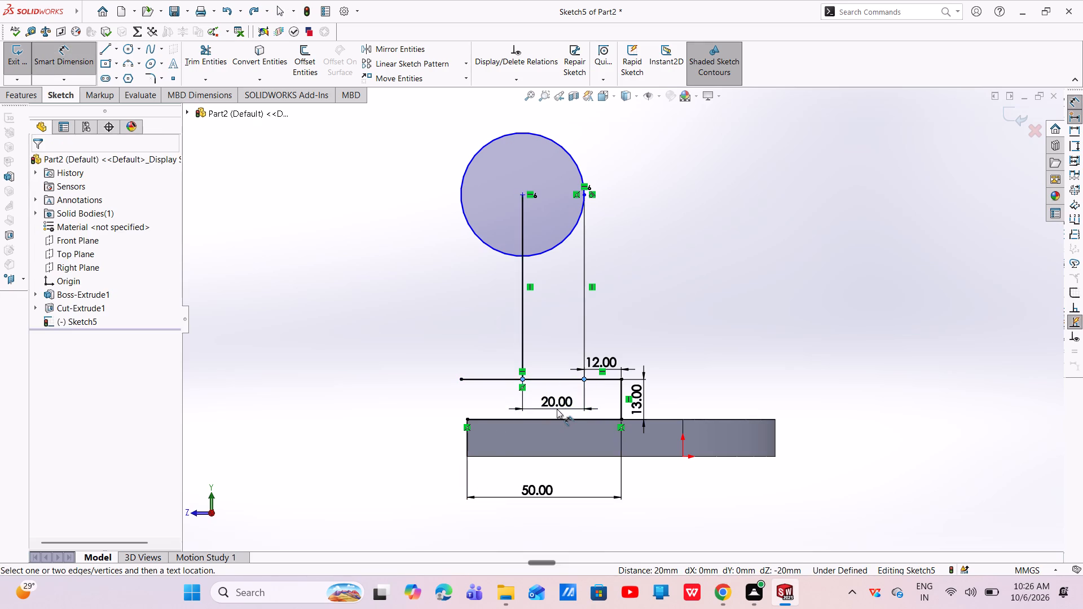
key(BackSpace)
text(15)
key(Return)
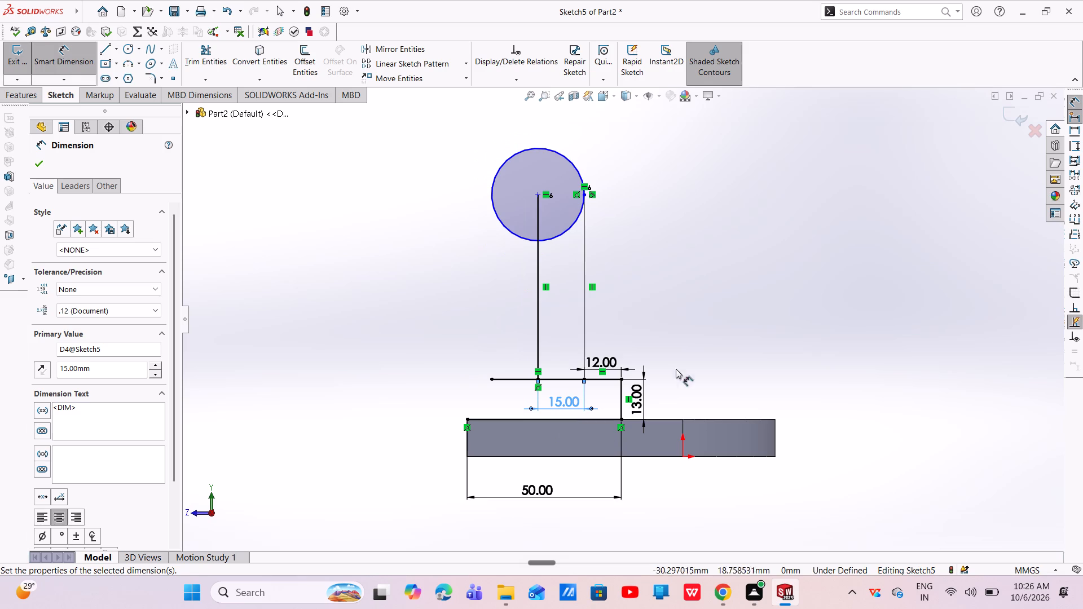
key(Escape)
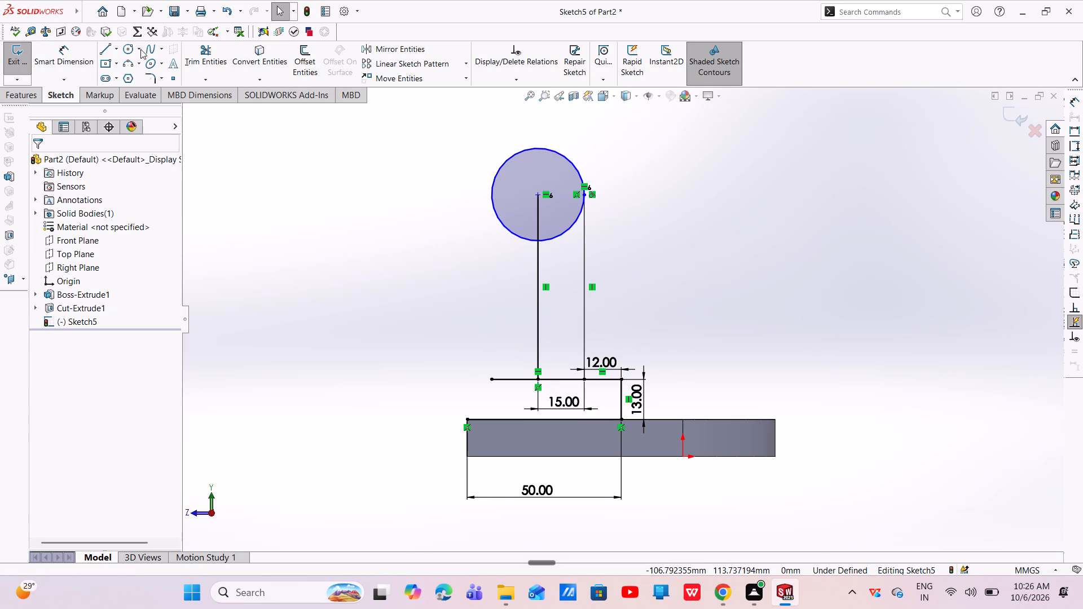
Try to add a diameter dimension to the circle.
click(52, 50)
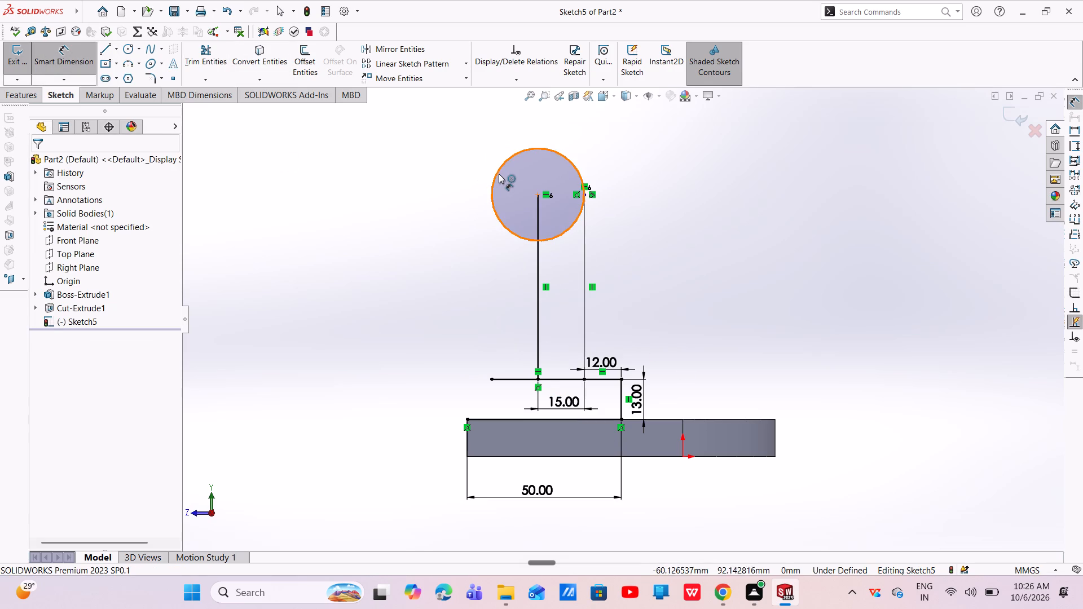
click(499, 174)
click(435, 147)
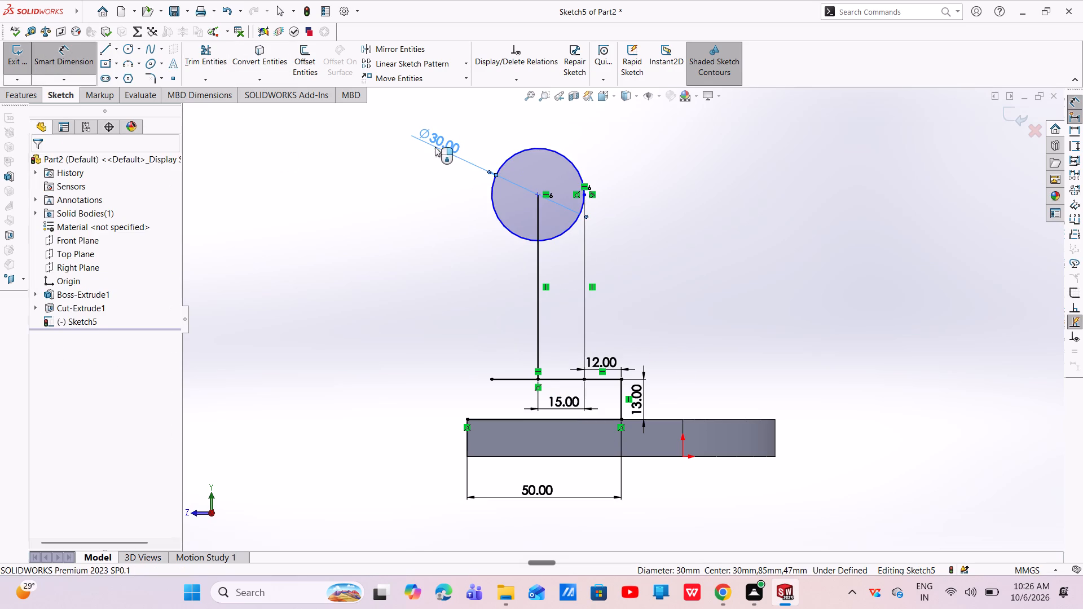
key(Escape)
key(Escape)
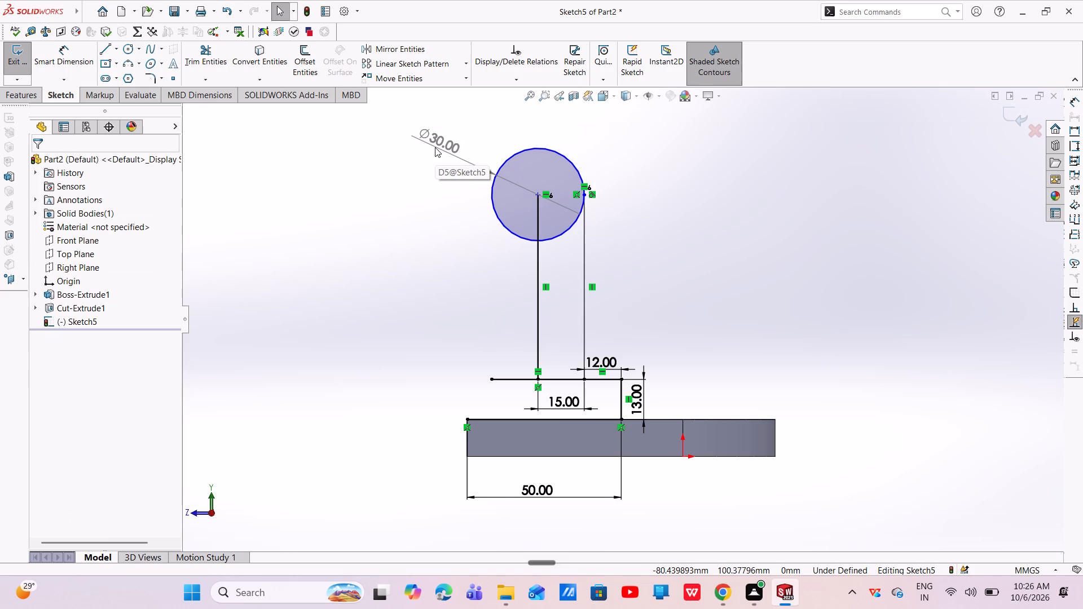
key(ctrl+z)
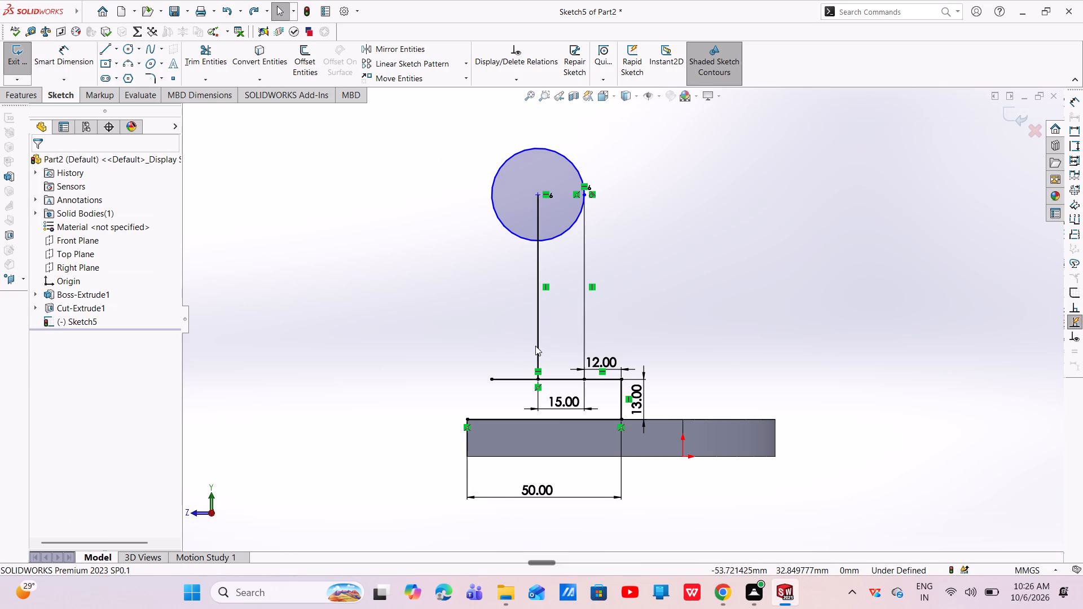
Delete the vertical line running down from the circle's centre.
click(538, 313)
right_click(538, 313)
click(563, 473)
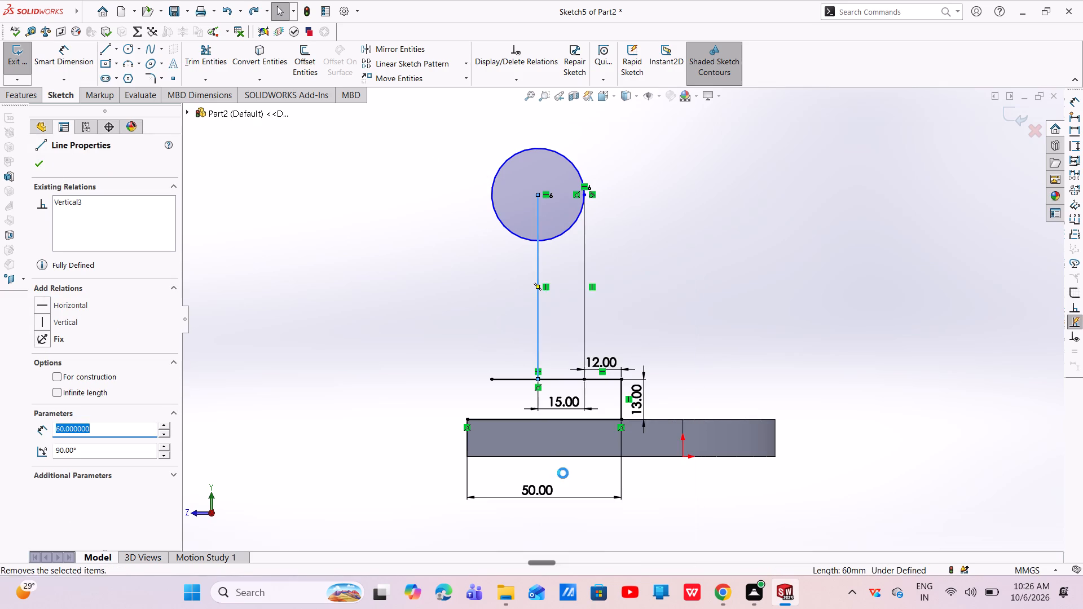
click(473, 293)
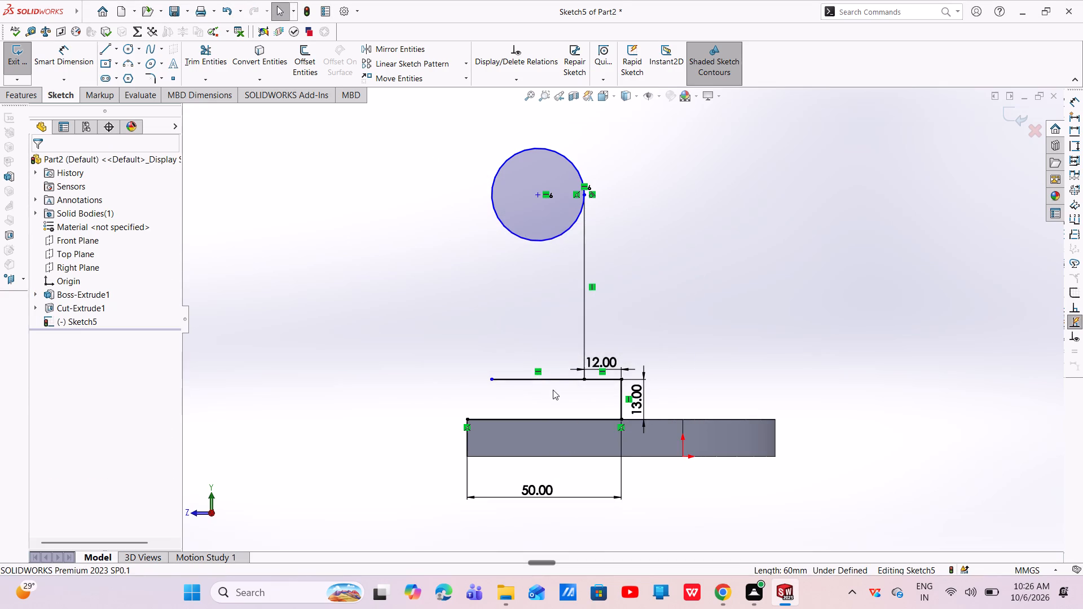
Offset the vertical tangent line by 30 mm in the reversed direction, towards the circle's opposite side, with dimensions added.
scroll(574, 320, down, 2)
scroll(575, 335, up, 2)
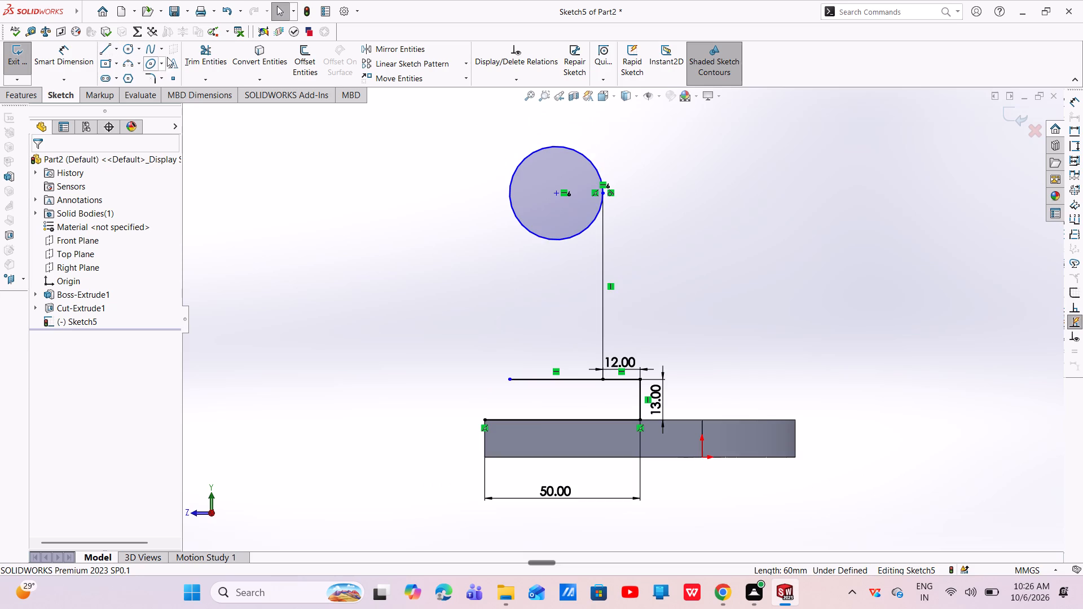
click(307, 64)
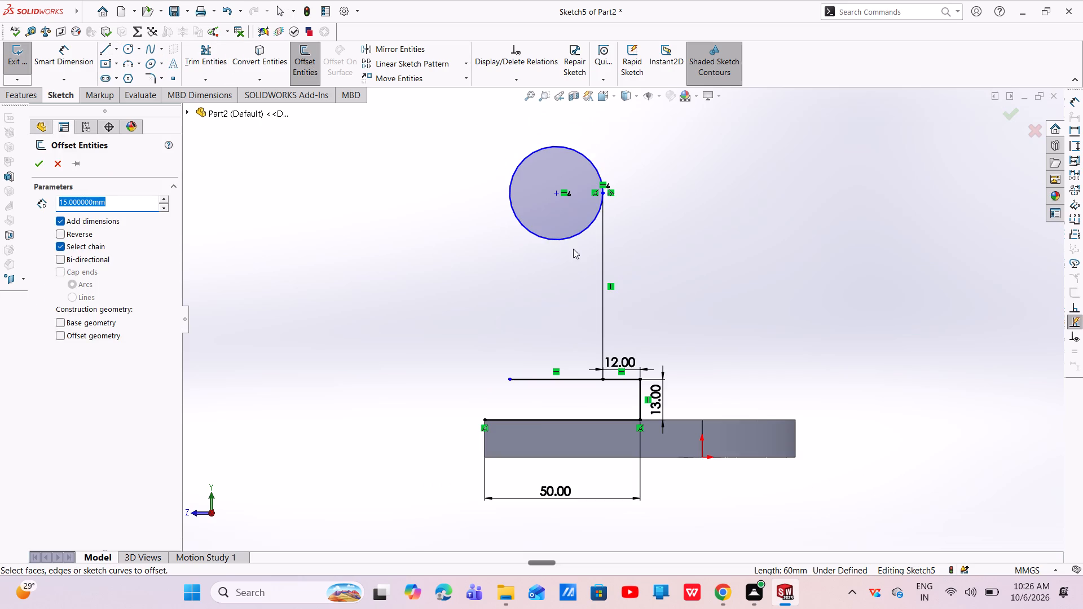
click(604, 233)
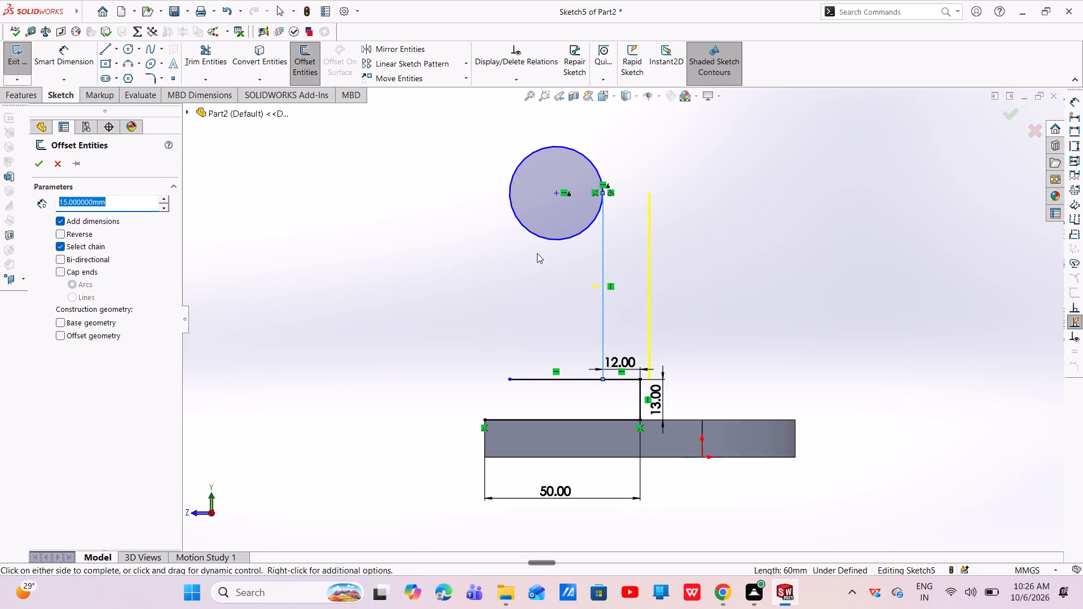
click(62, 234)
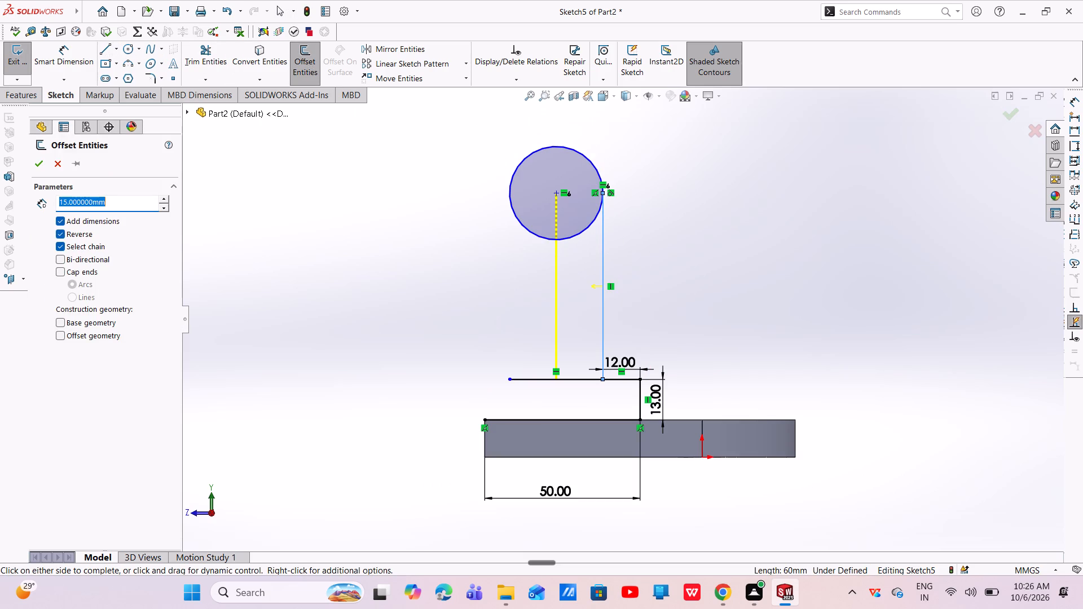
key(BackSpace)
text(30)
key(Return)
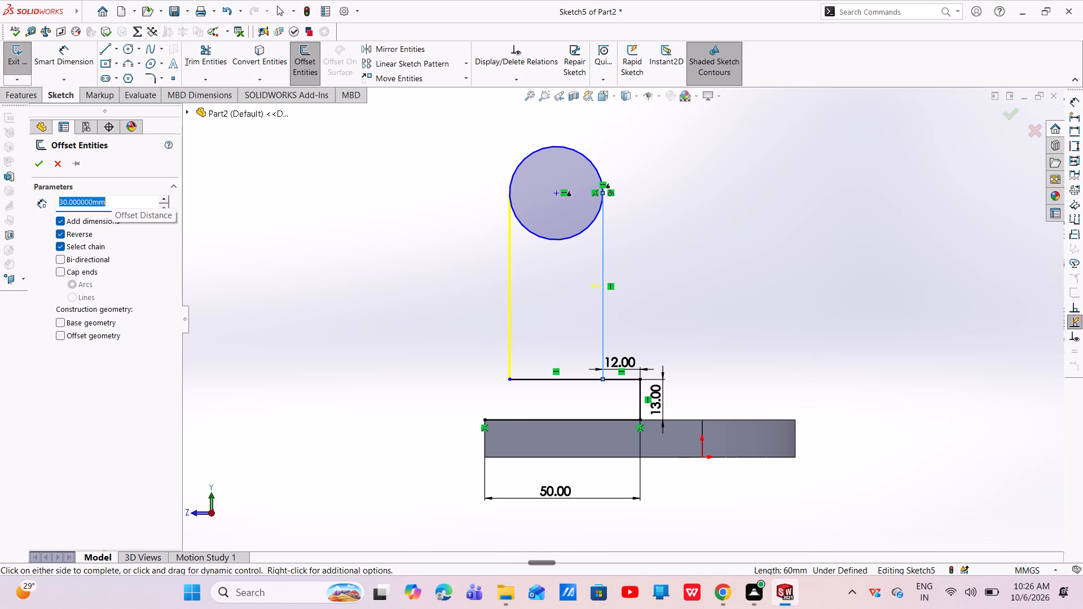
click(40, 166)
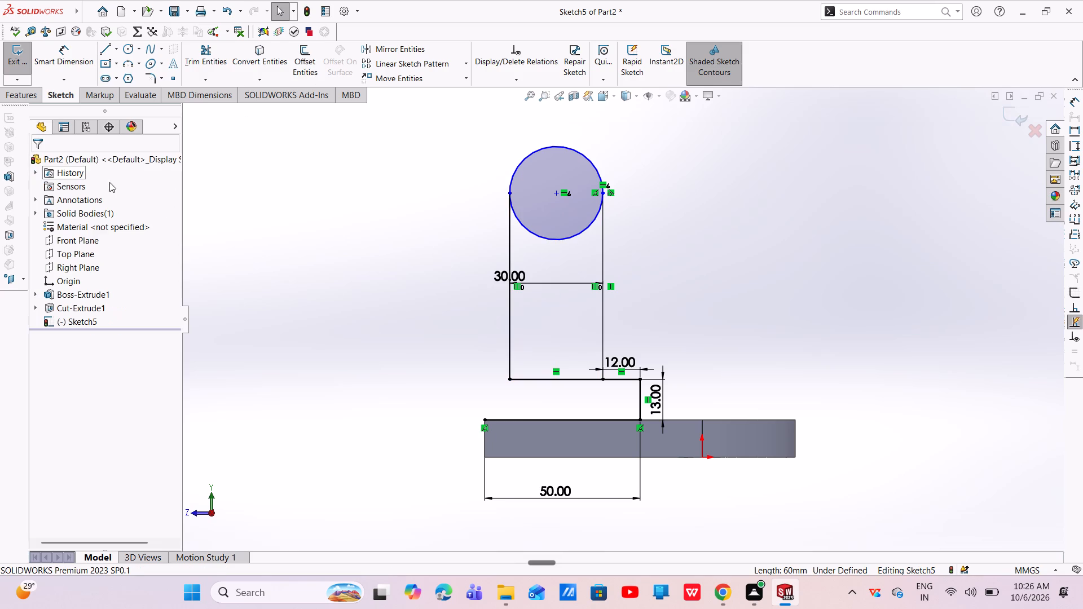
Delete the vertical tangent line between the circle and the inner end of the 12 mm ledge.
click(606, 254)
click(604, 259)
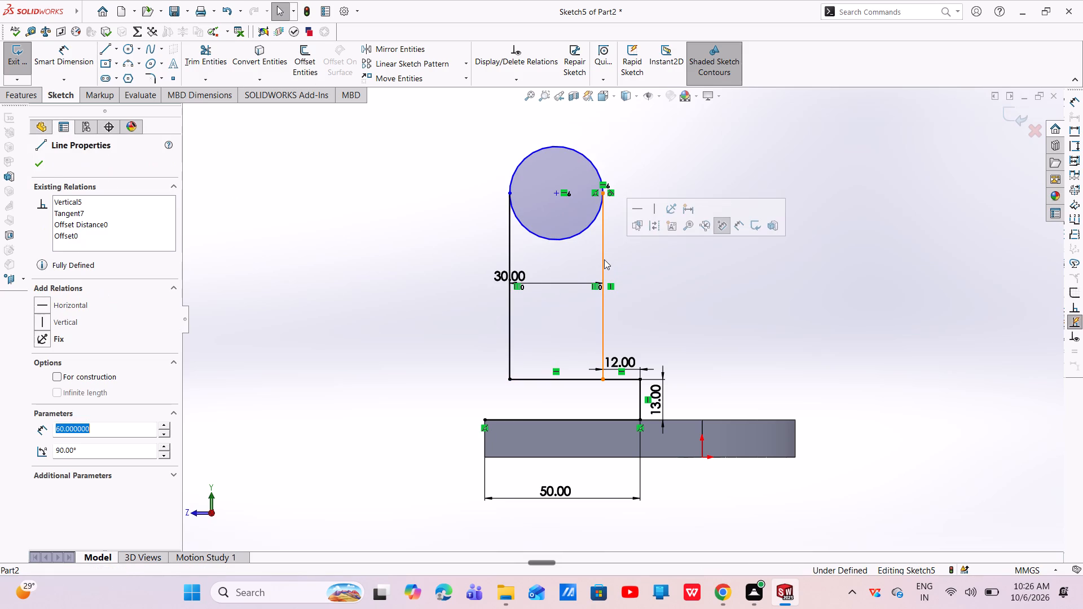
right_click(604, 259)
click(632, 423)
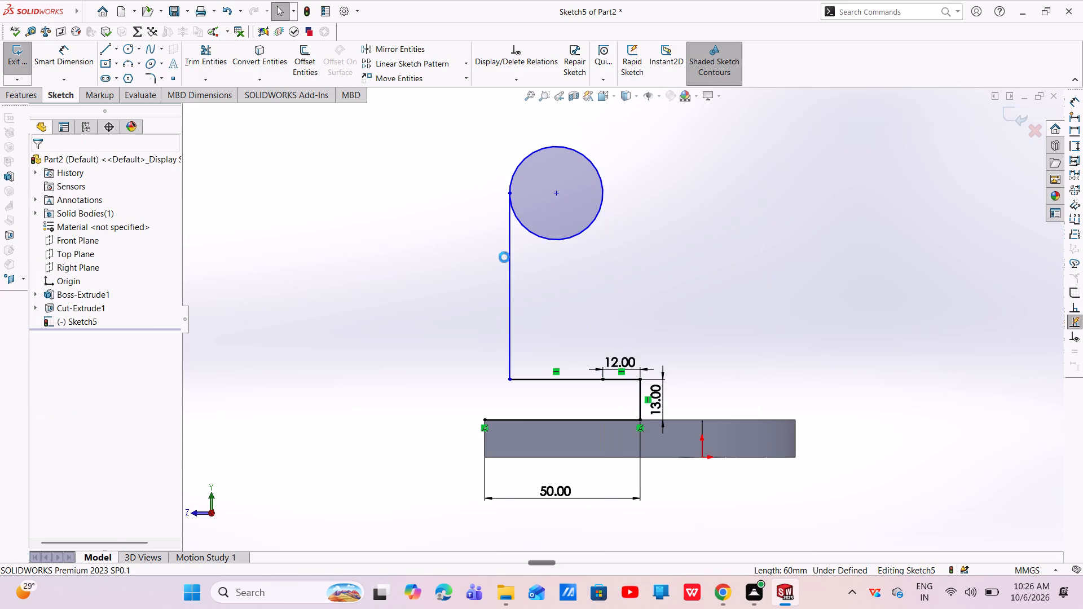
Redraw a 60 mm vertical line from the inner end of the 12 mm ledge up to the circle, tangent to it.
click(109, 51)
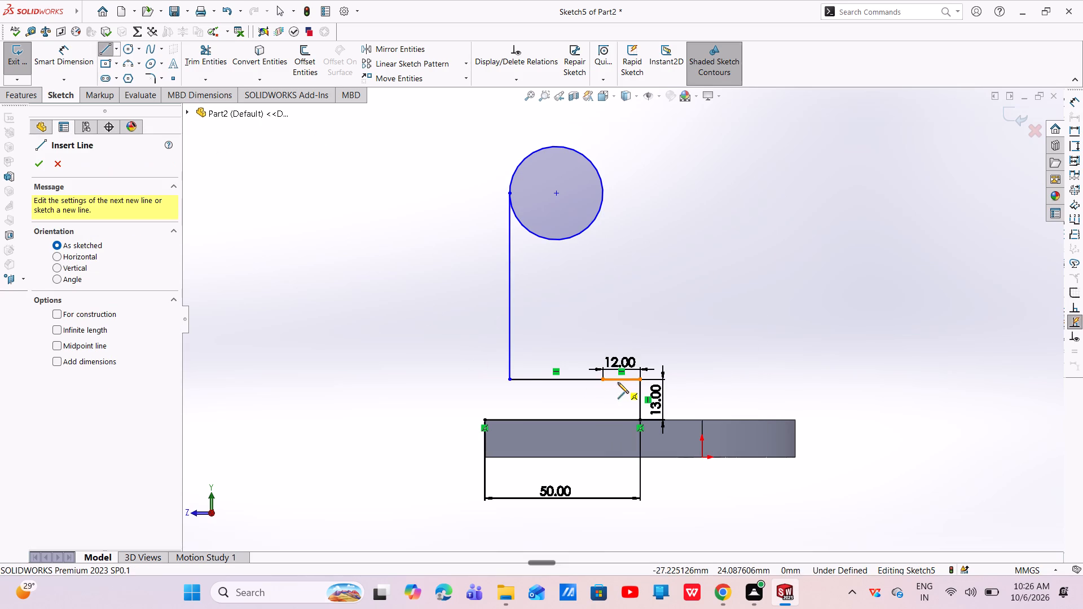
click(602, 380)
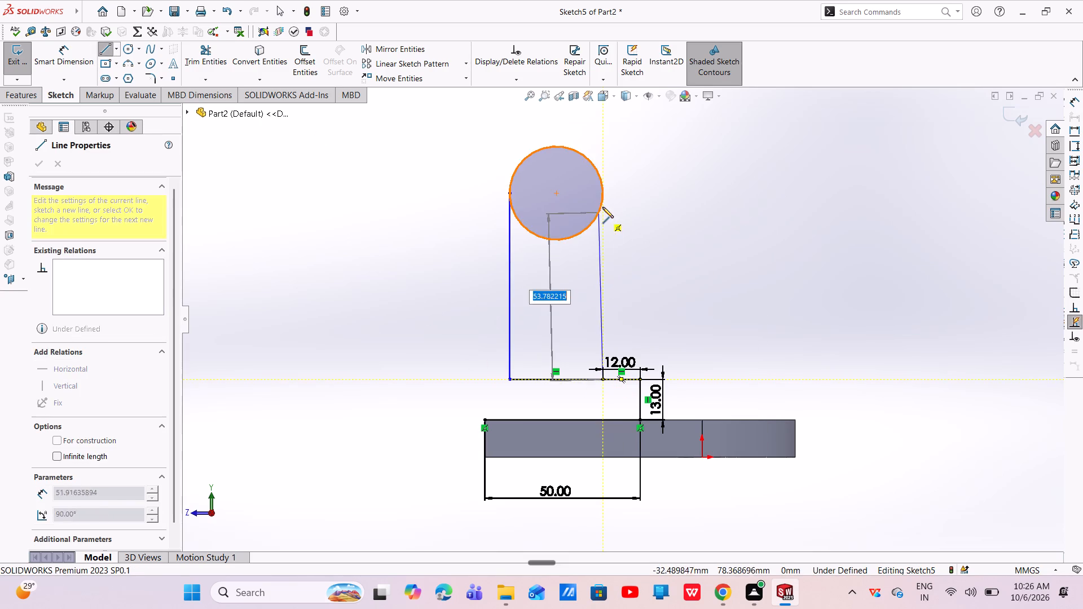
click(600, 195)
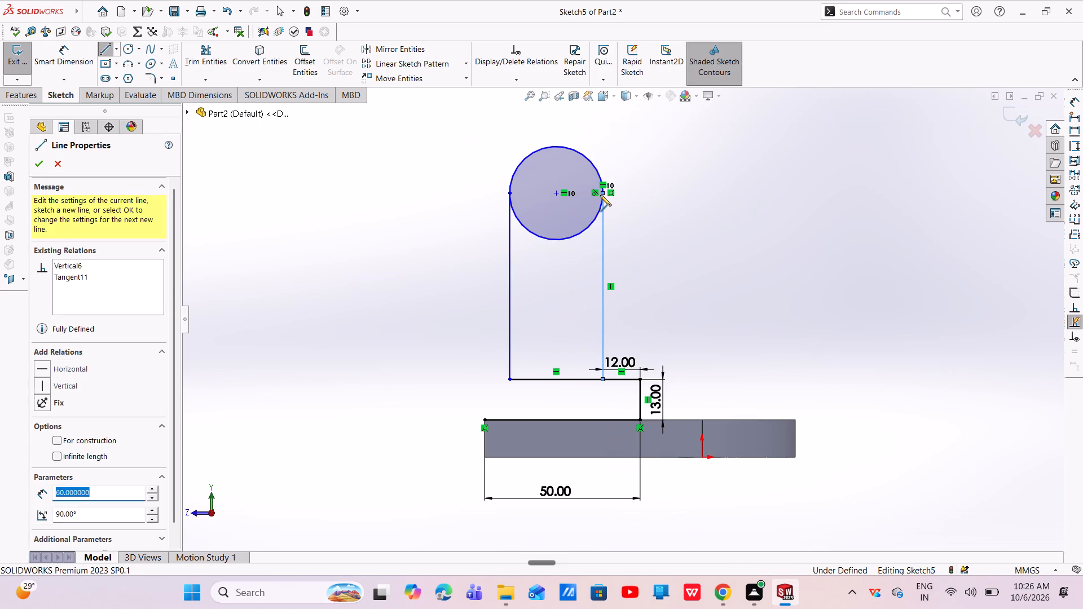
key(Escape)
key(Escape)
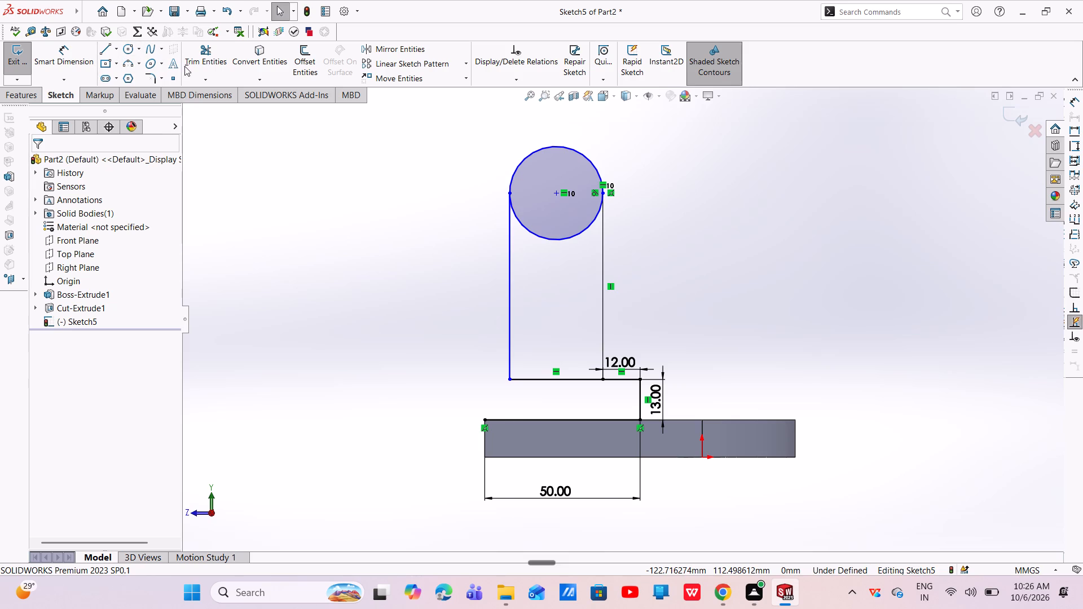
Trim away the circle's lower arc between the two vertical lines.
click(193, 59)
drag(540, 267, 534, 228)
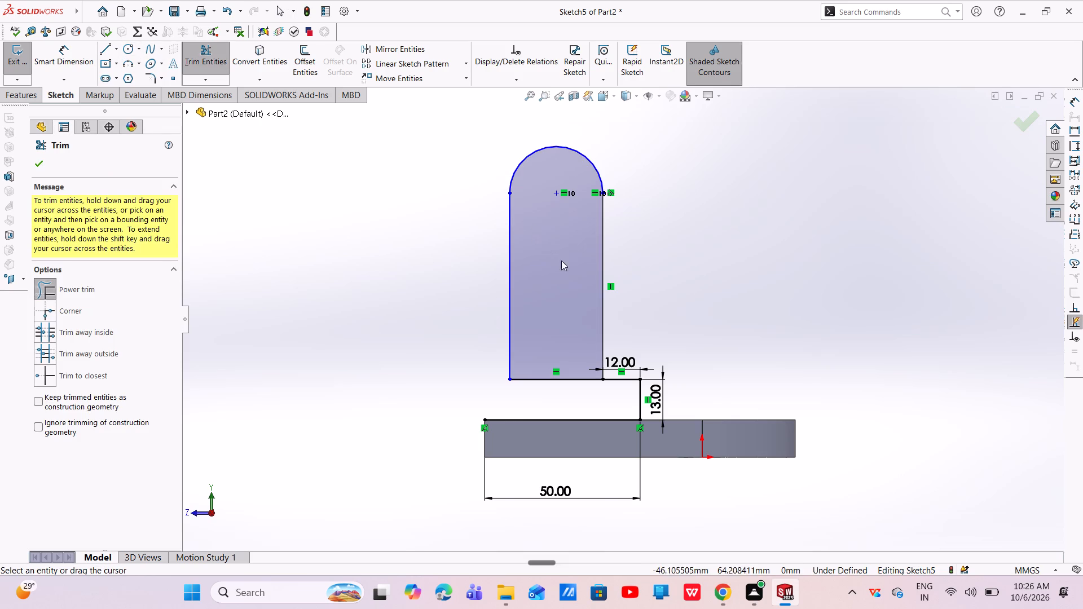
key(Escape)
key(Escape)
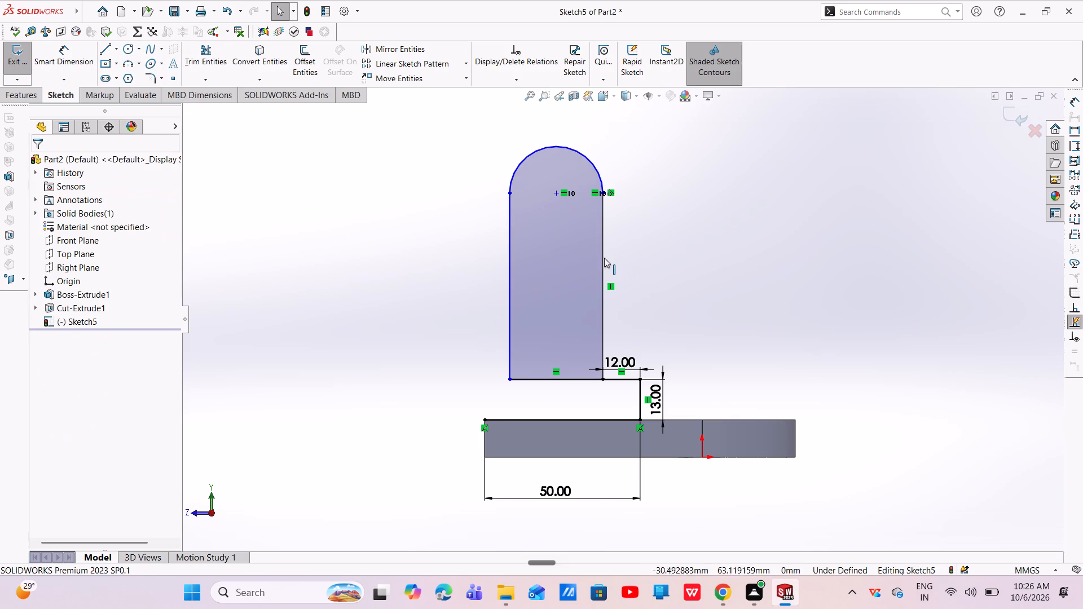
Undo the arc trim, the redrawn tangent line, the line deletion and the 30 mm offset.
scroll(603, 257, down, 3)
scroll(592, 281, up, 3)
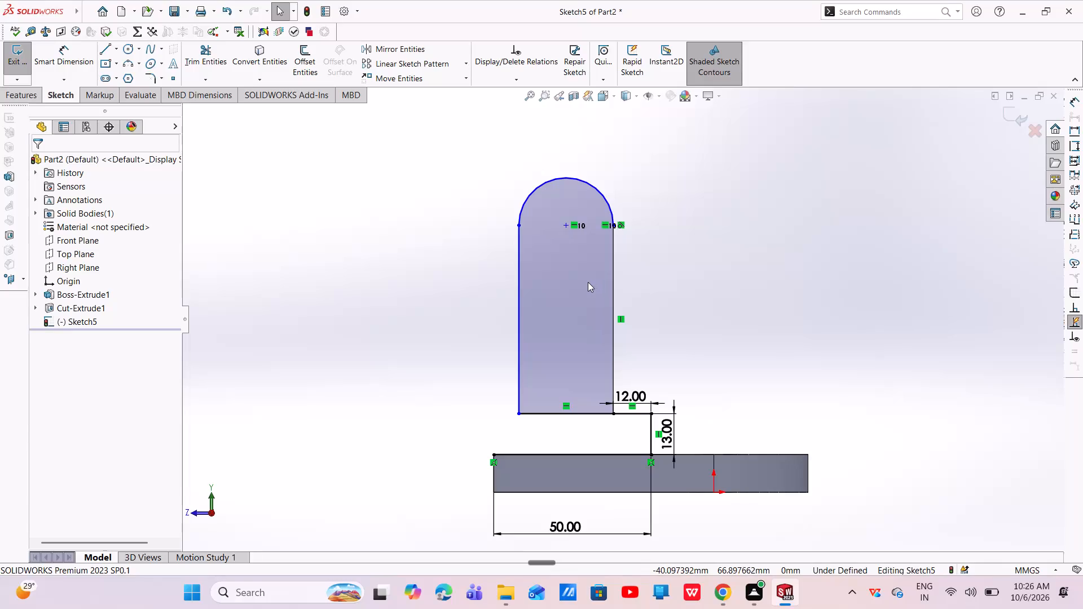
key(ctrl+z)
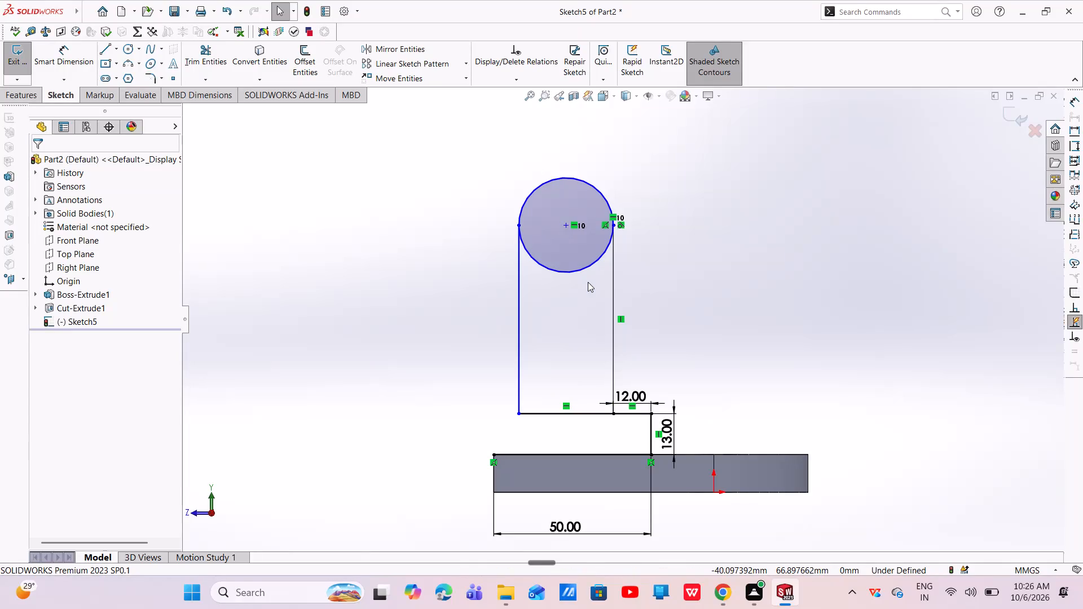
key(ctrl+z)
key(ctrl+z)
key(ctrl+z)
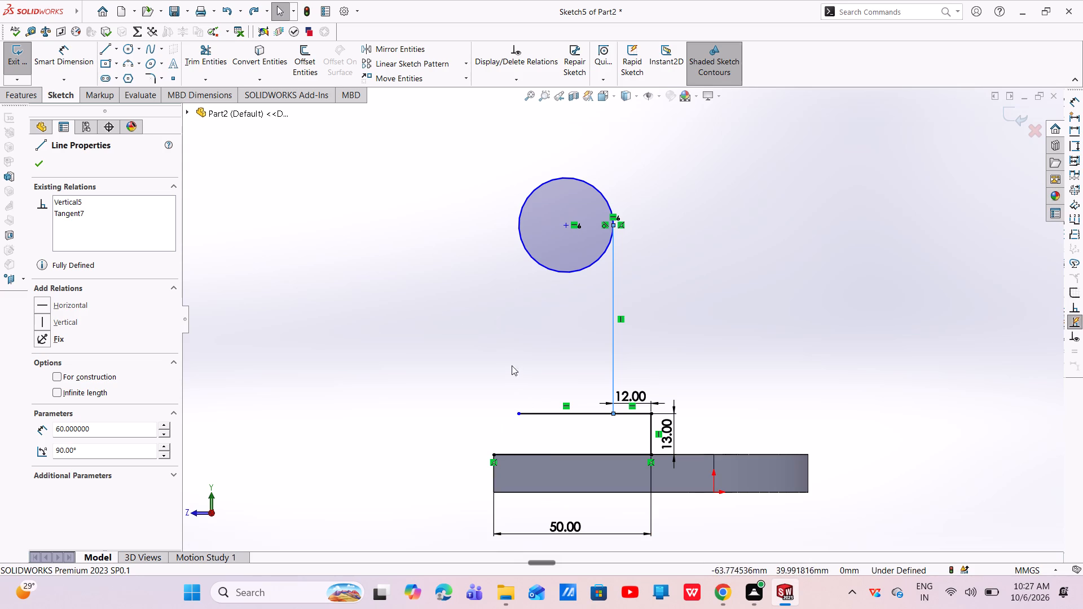
Sketch a circle of 9 mm radius concentric with the existing circle, and exit the side-profile sketch.
click(122, 50)
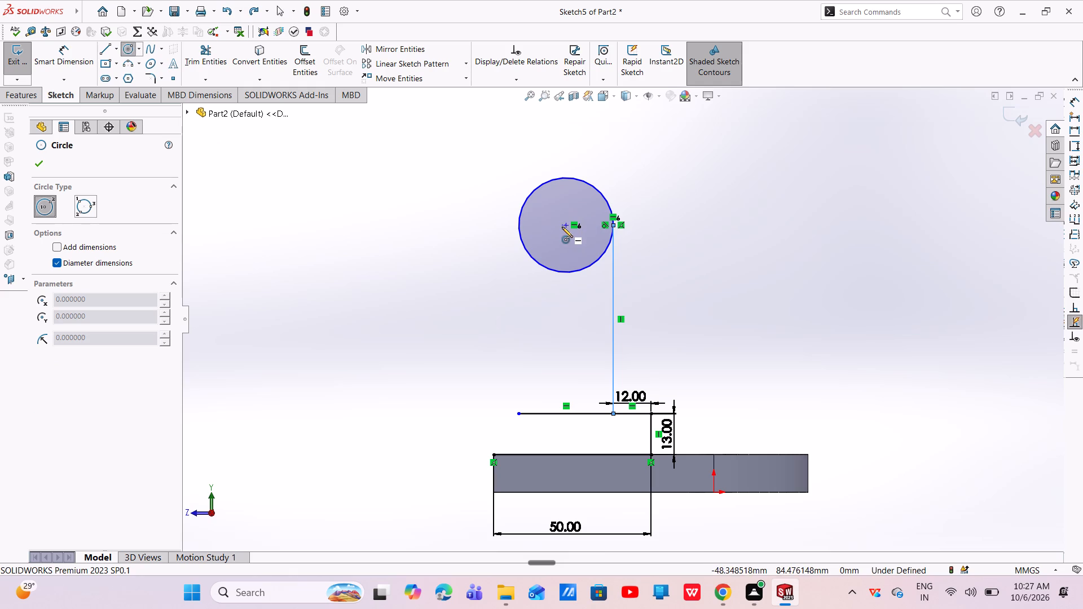
click(567, 224)
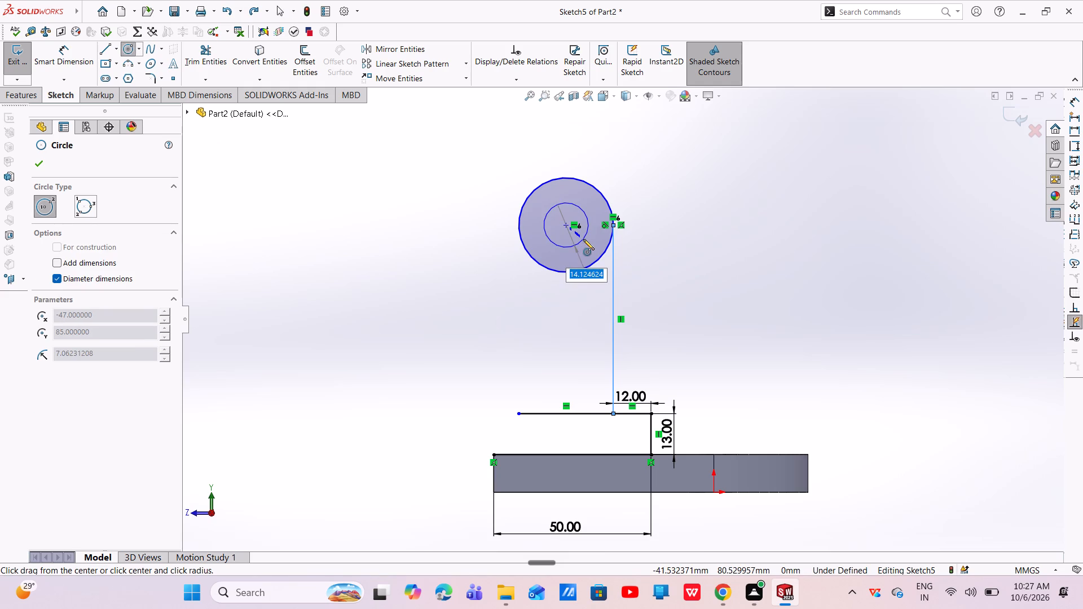
key(Return)
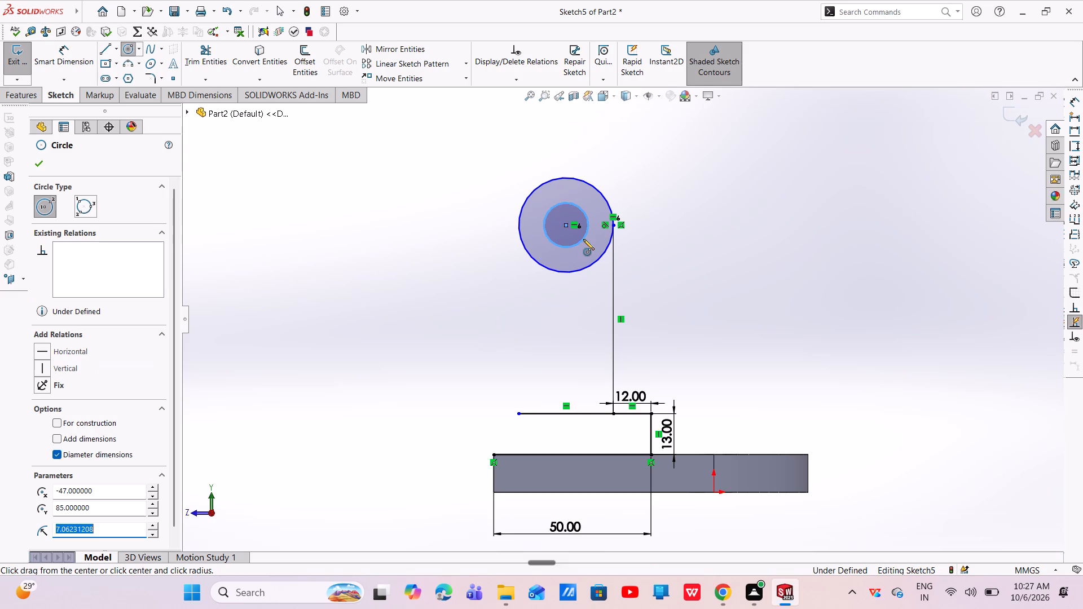
key(BackSpace)
key(9)
key(Return)
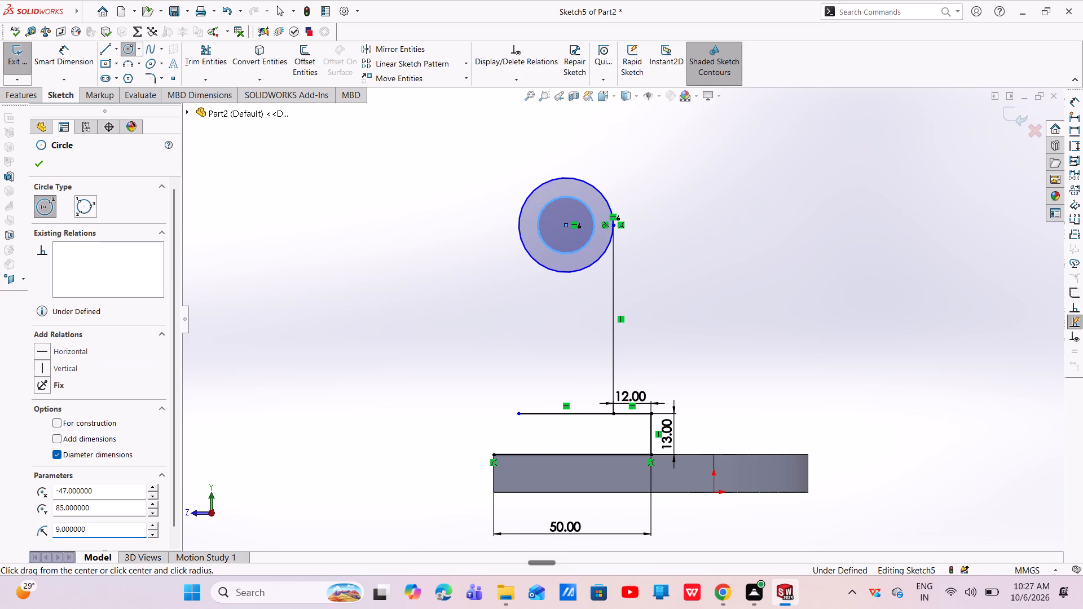
click(37, 163)
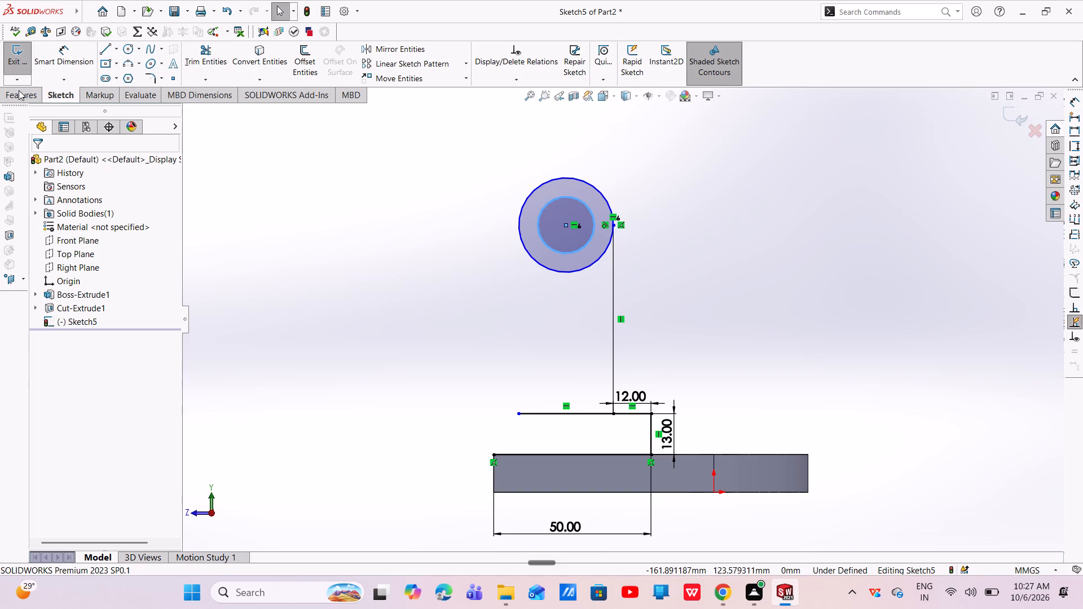
click(12, 63)
On the plate's top face, sketch lines along the full straight end edge, about 7 mm up one side, and 60 mm across.
scroll(560, 417, up, 3)
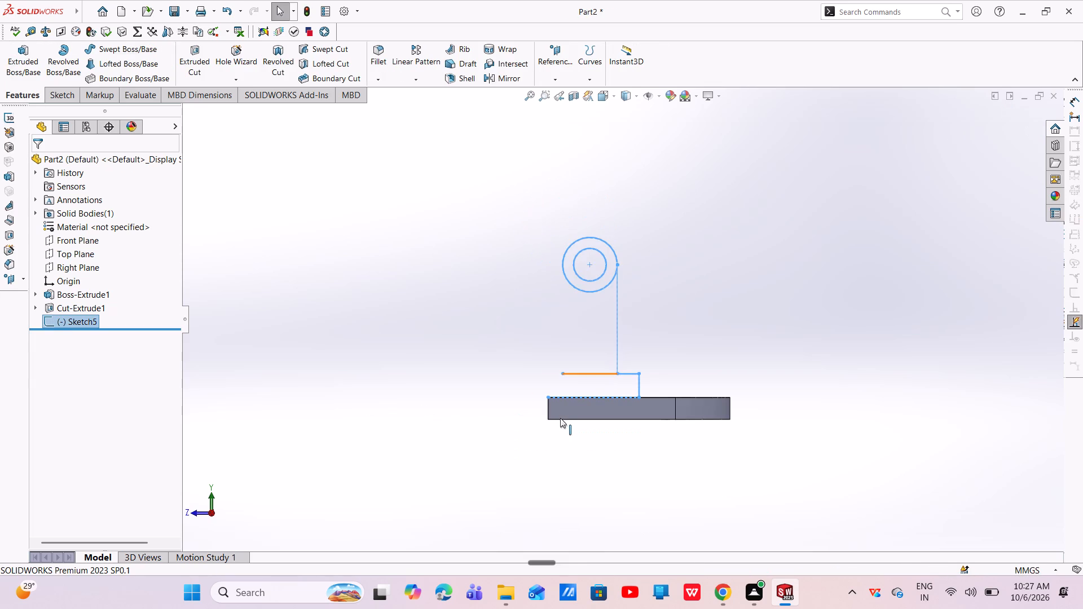
middle_drag(557, 422, 606, 510)
click(566, 399)
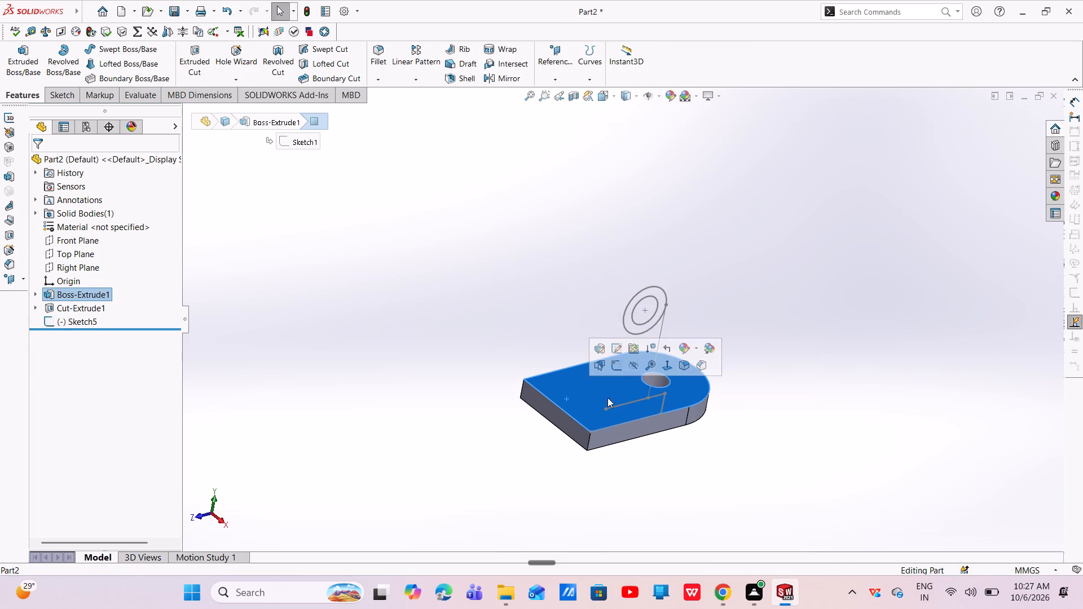
click(618, 360)
scroll(664, 500, up, 1)
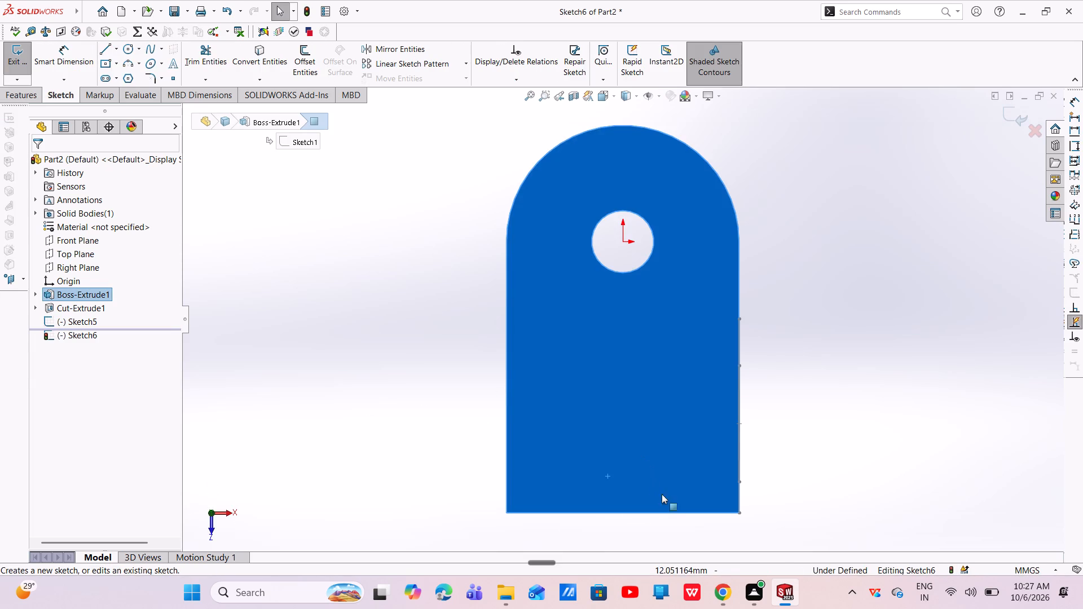
scroll(662, 494, up, 1)
key(Escape)
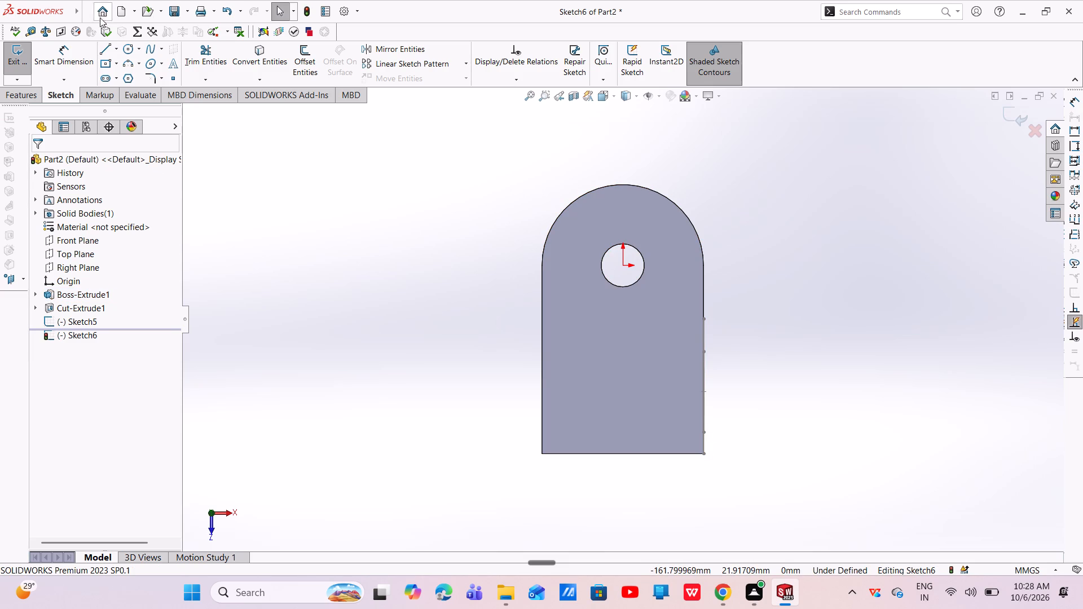
click(101, 55)
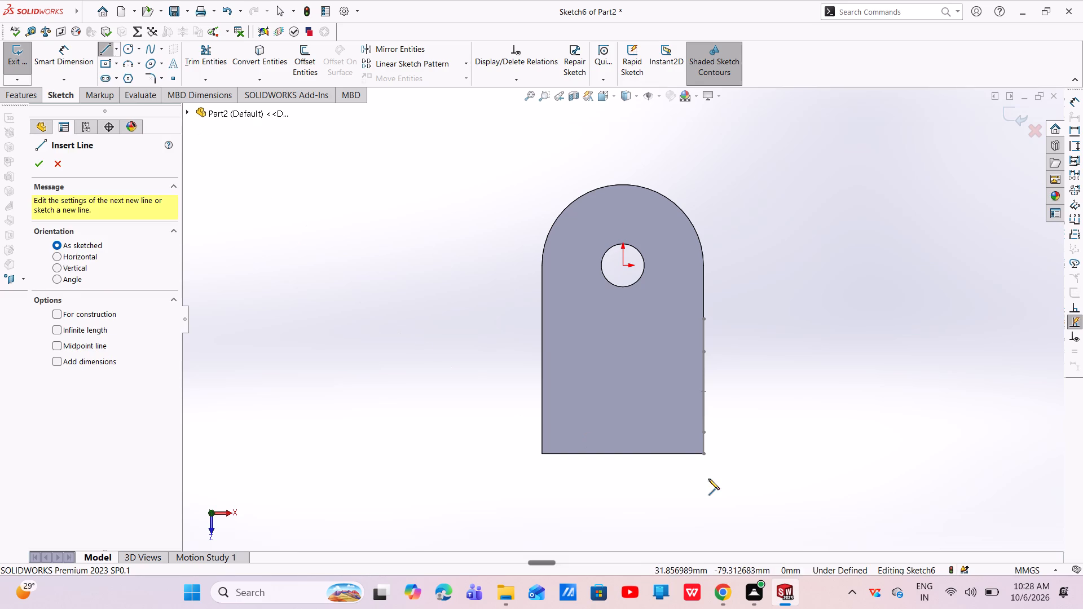
click(702, 453)
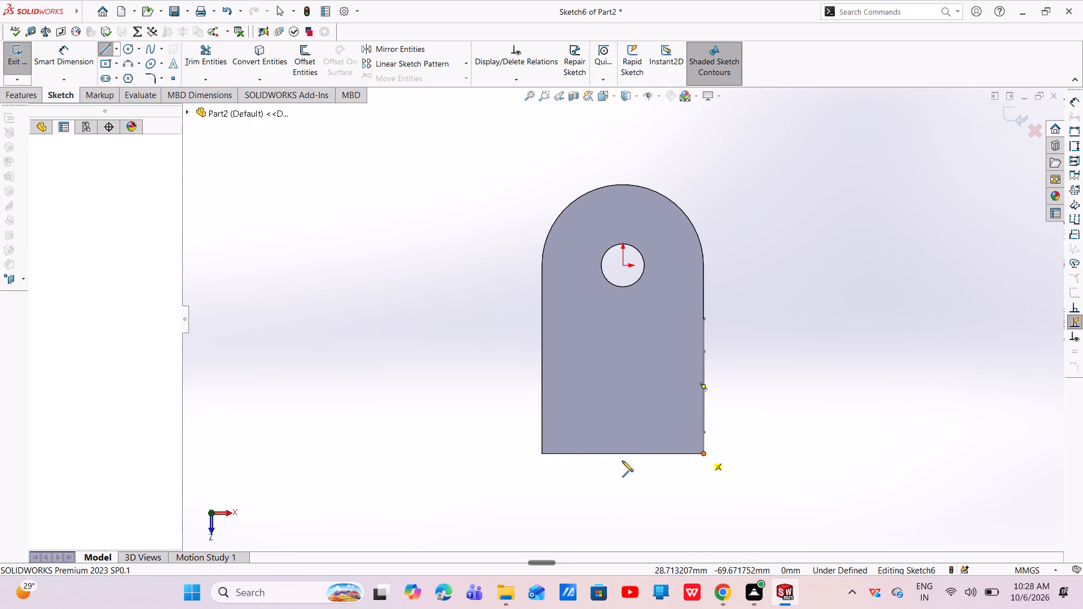
click(540, 453)
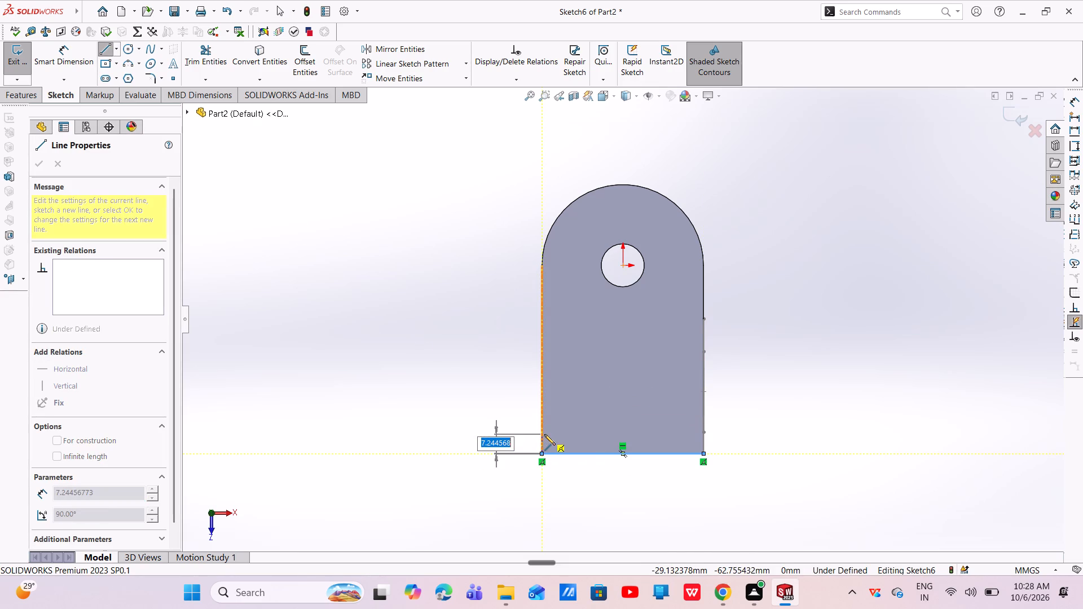
click(543, 434)
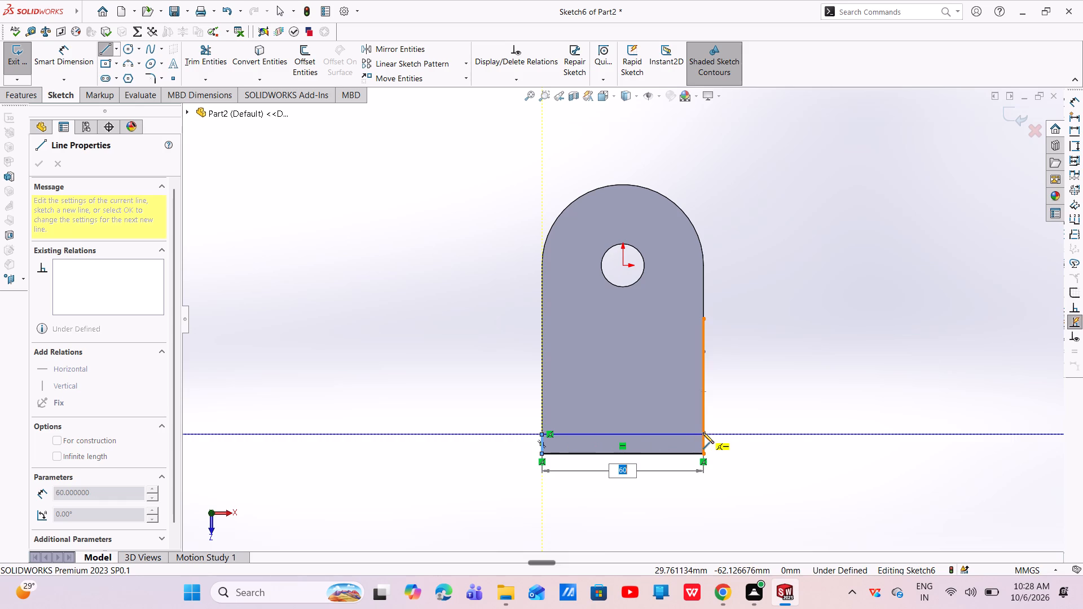
click(703, 433)
key(Escape)
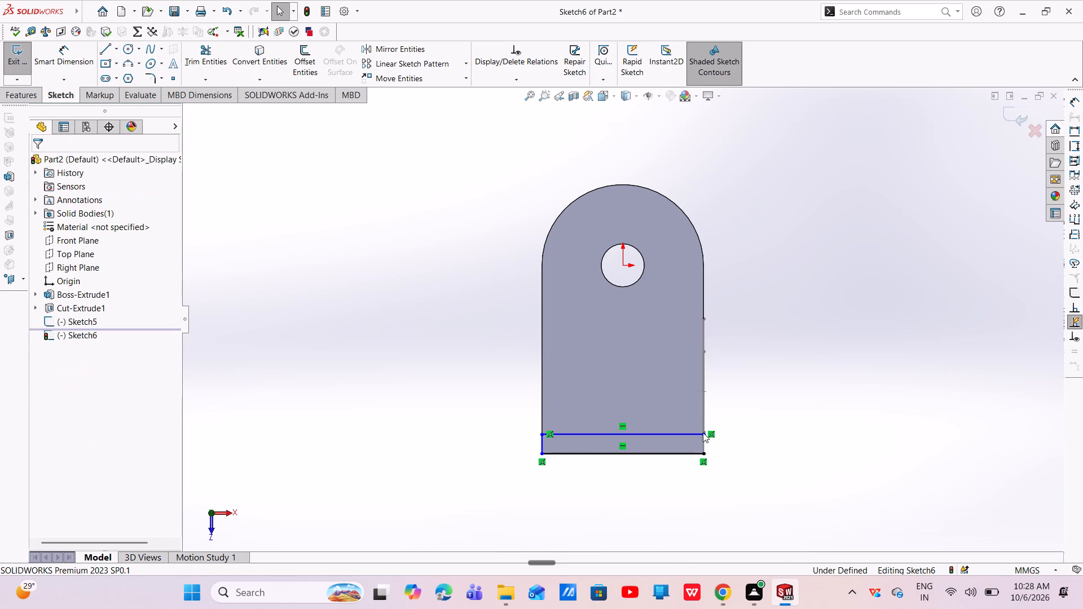
Dimension the short side line of the strip at the plate's straight end as 8 mm.
scroll(706, 437, down, 5)
click(658, 383)
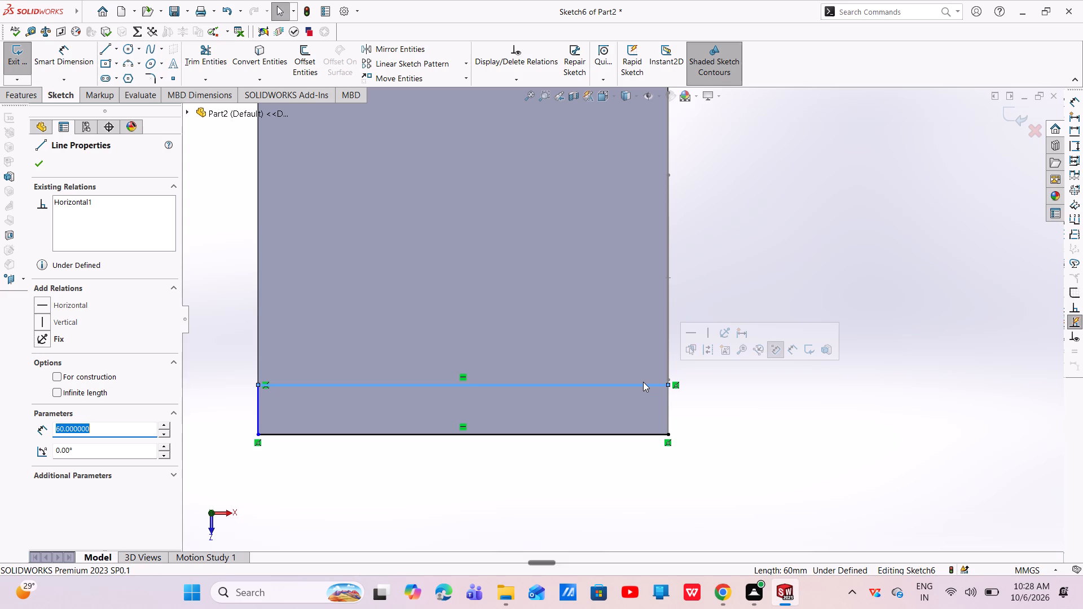
key(Escape)
key(Escape)
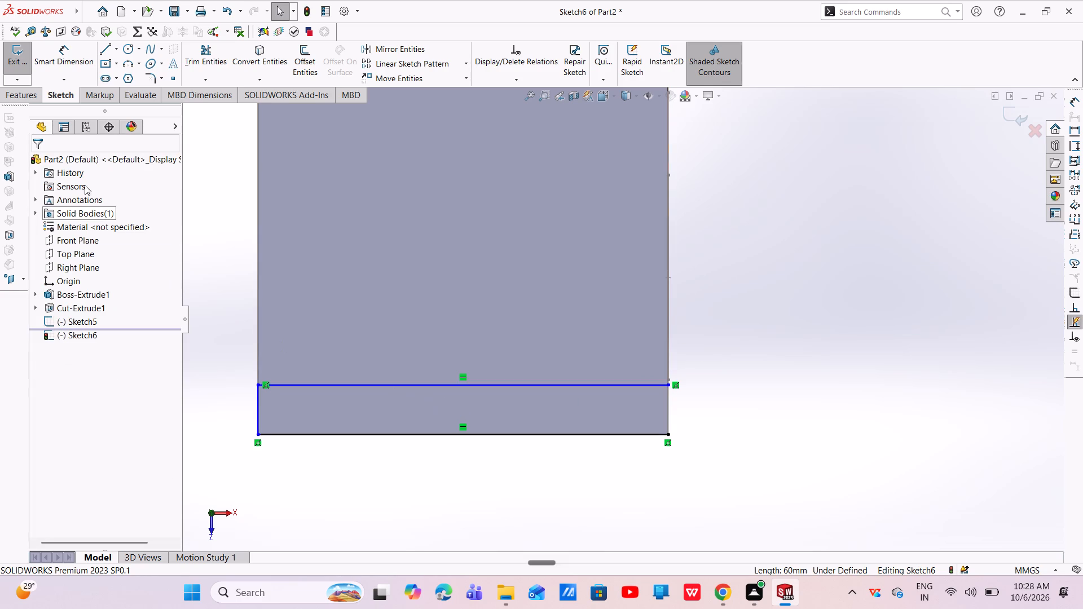
click(64, 63)
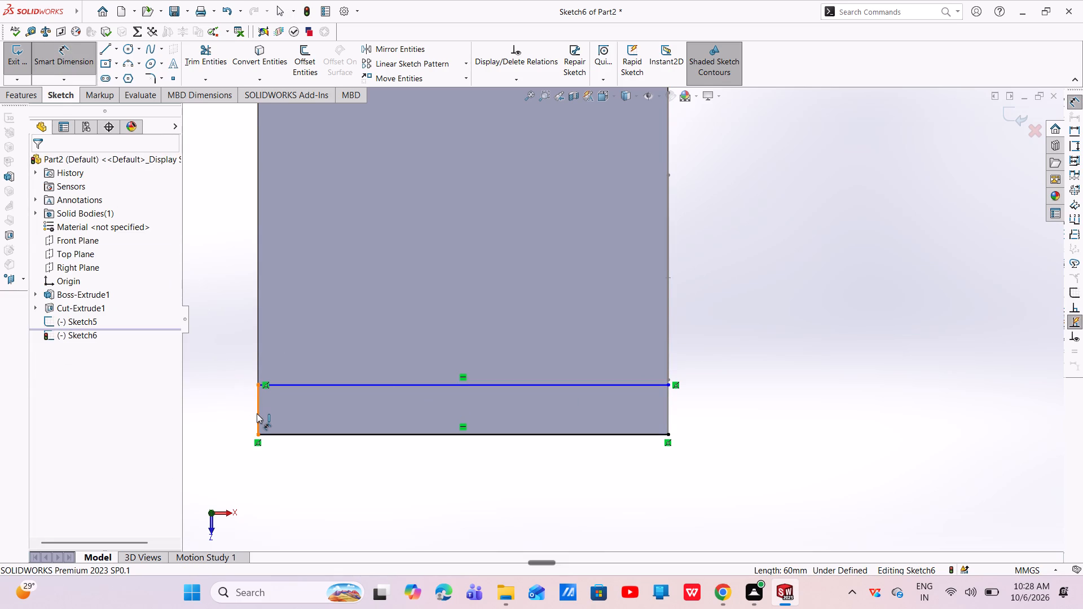
click(257, 413)
click(231, 408)
key(BackSpace)
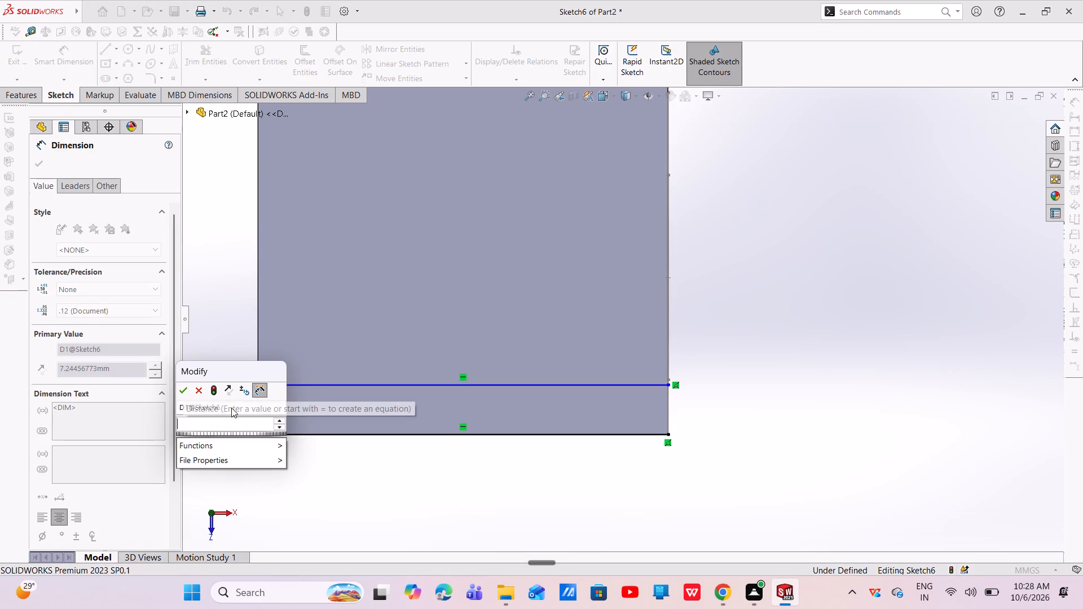
key(8)
key(Return)
key(Escape)
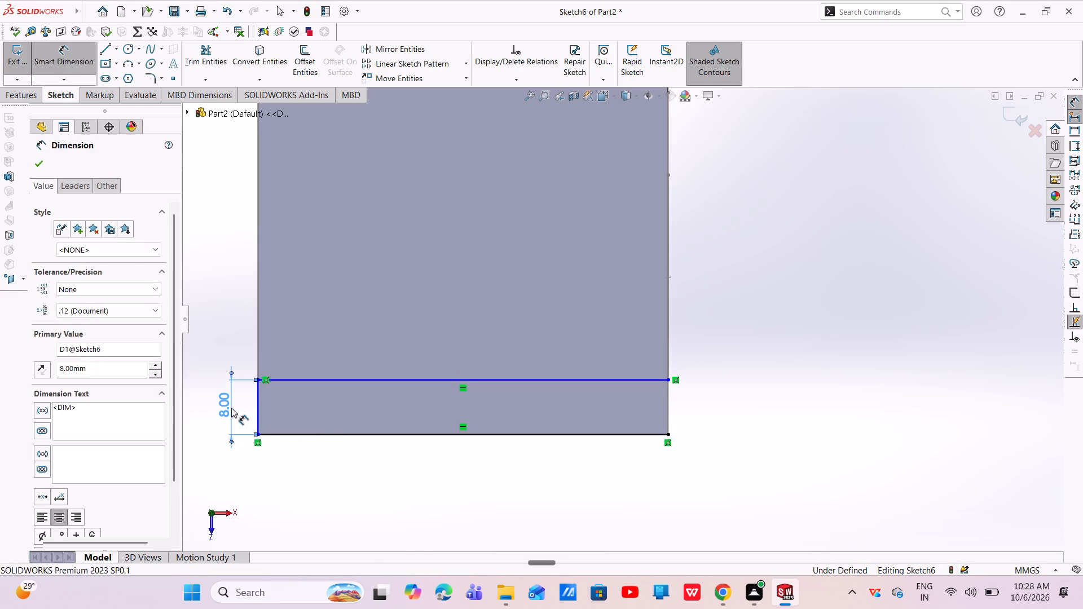
key(Escape)
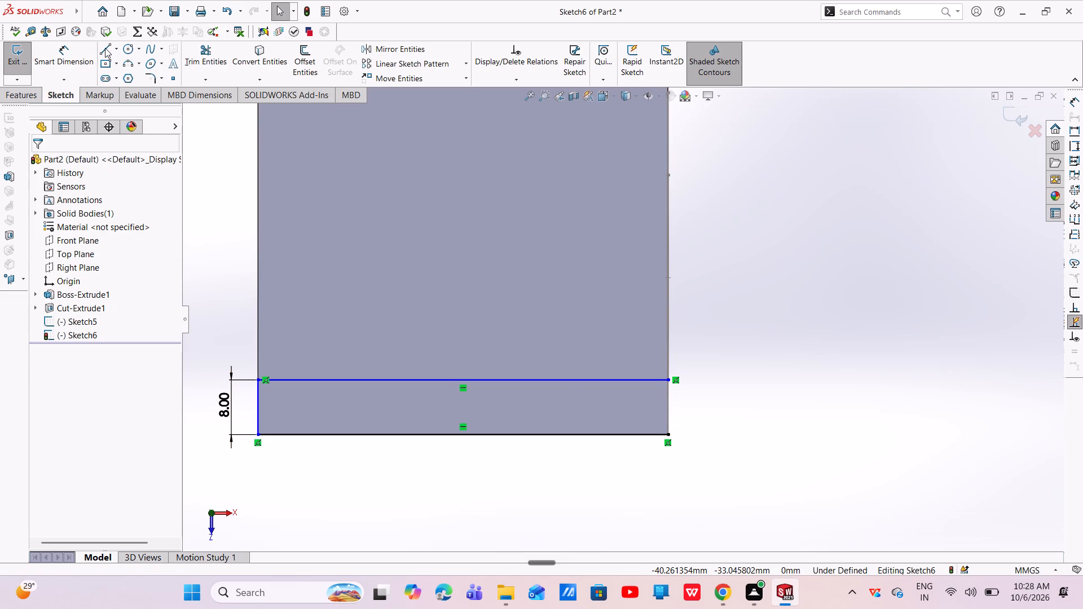
Close the strip profile with a vertical line on its open side, from the plate's corner to the cross line's end.
click(105, 48)
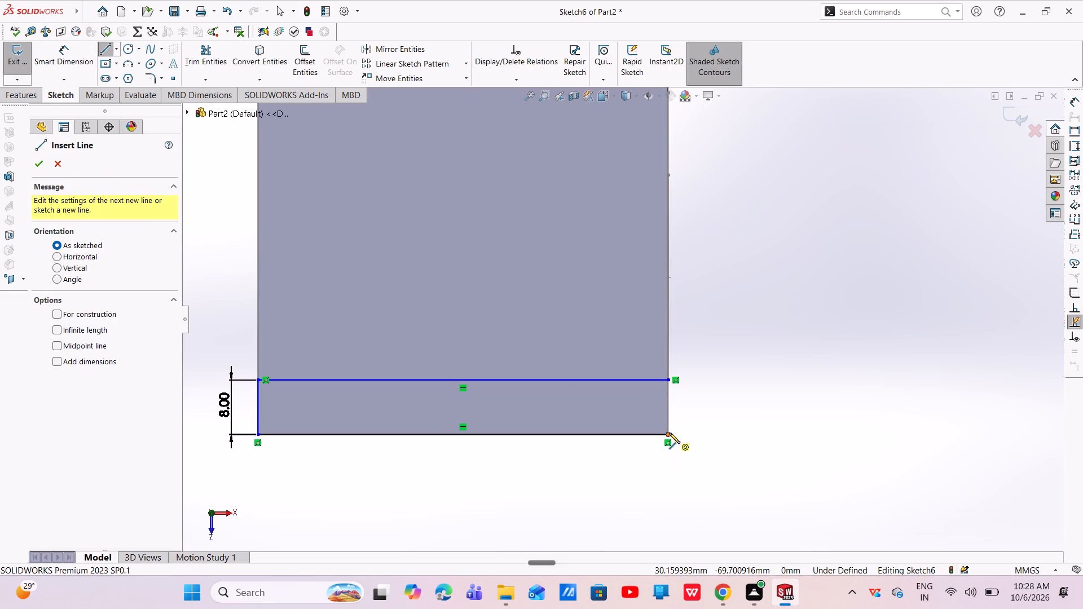
click(669, 433)
click(669, 380)
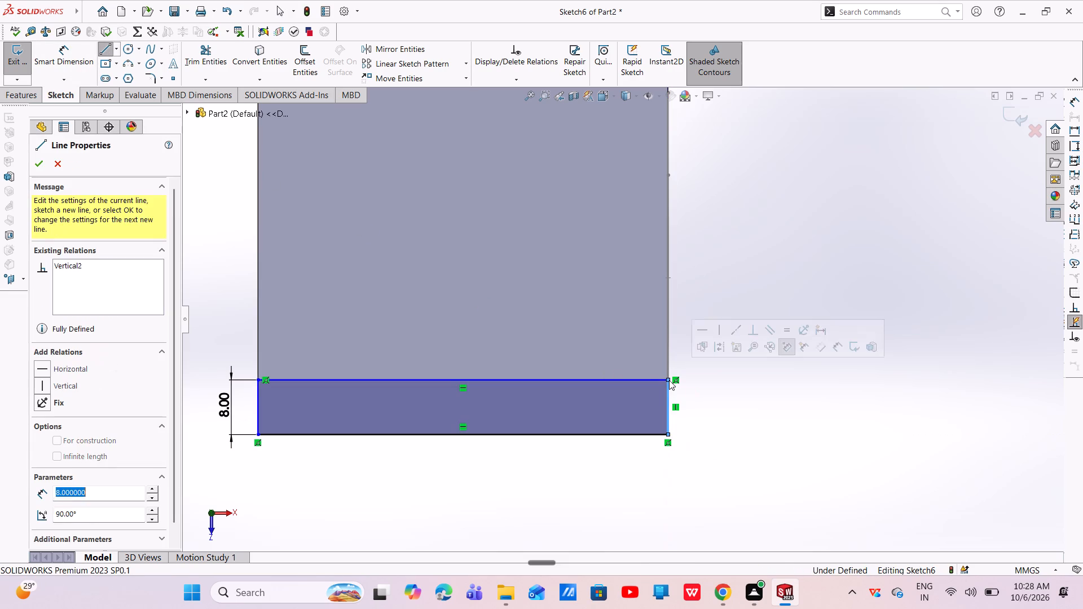
key(Escape)
key(Escape)
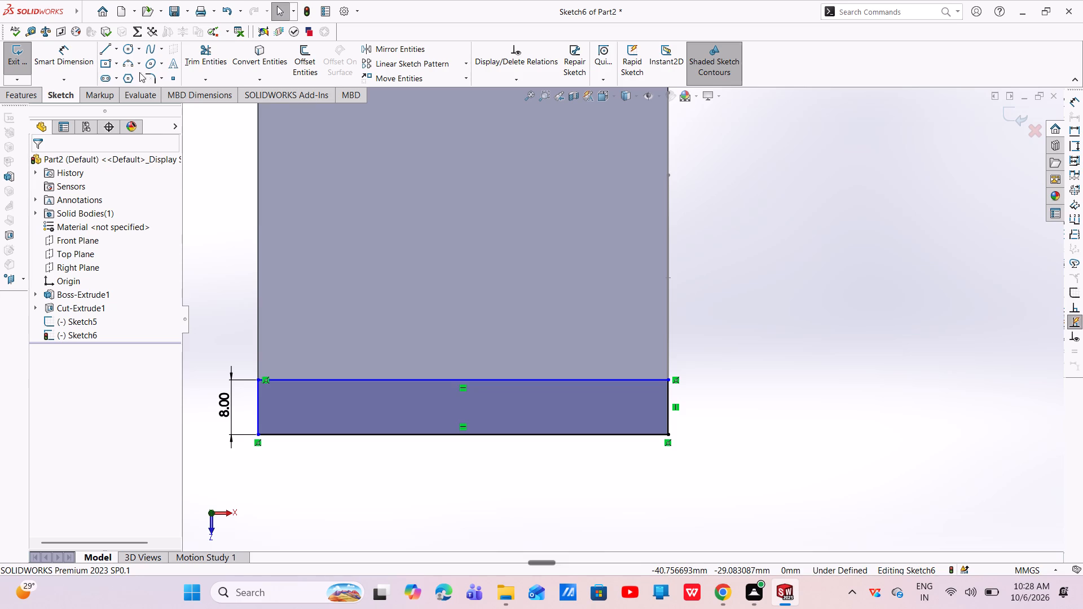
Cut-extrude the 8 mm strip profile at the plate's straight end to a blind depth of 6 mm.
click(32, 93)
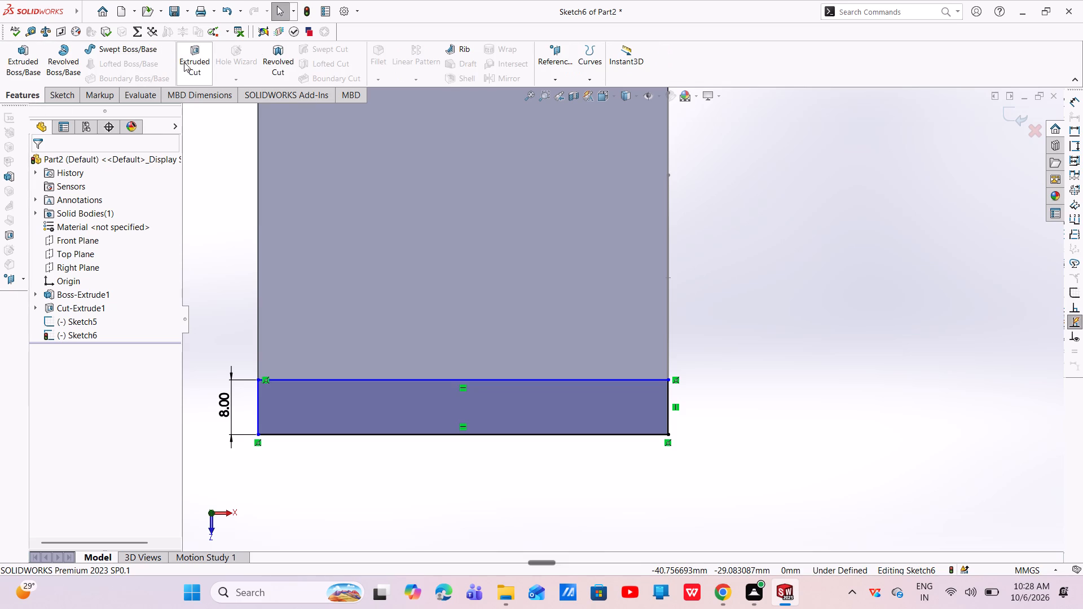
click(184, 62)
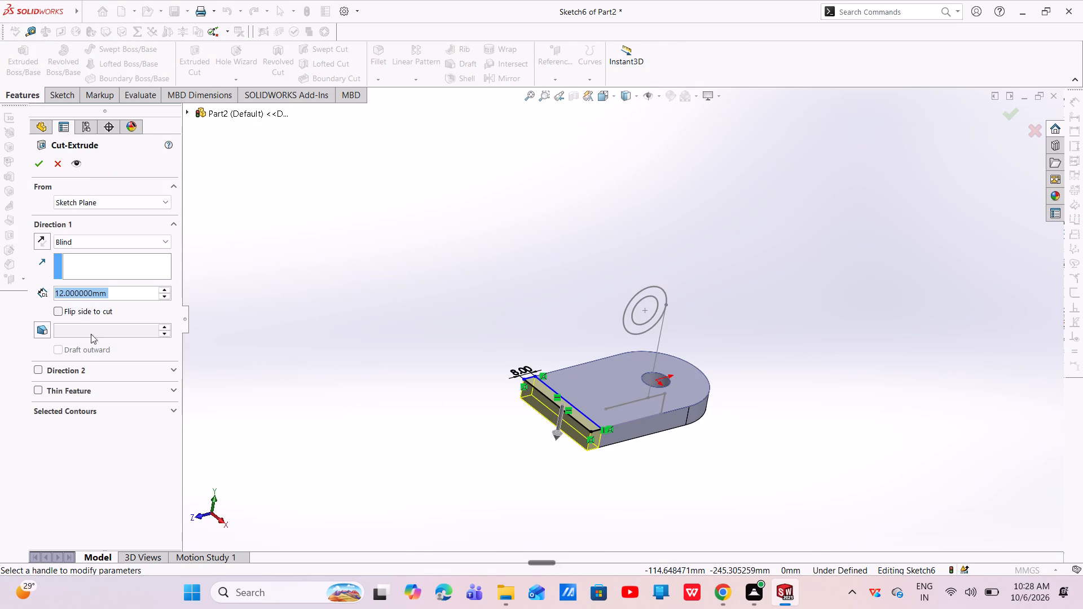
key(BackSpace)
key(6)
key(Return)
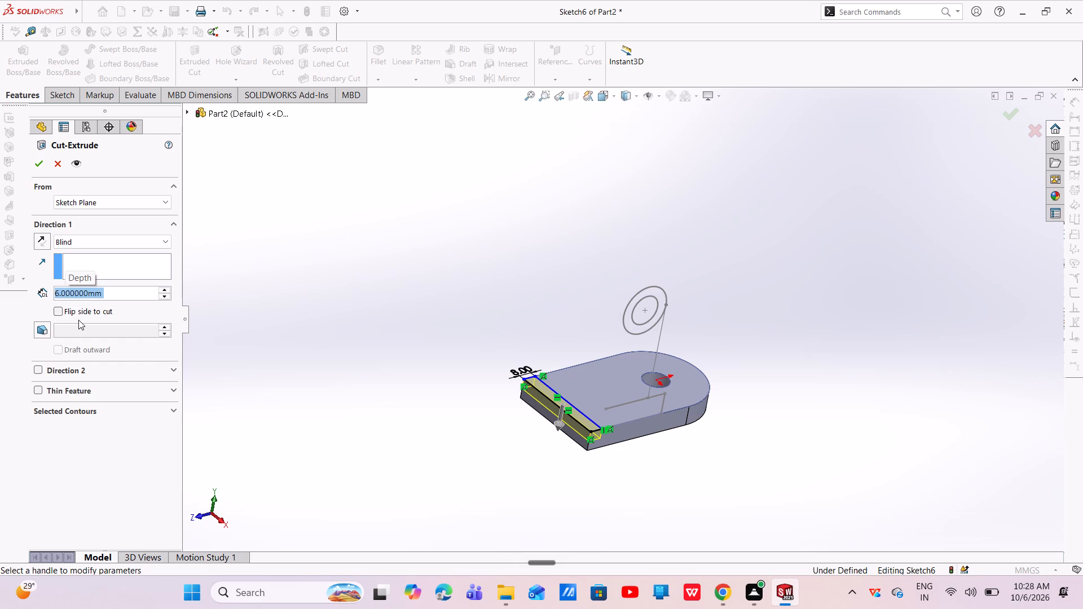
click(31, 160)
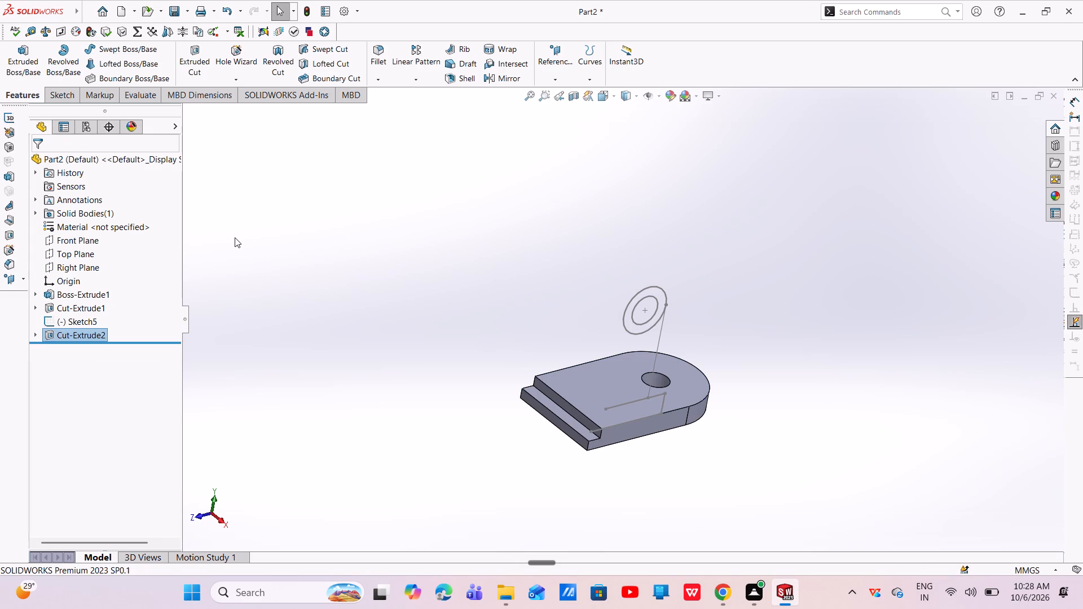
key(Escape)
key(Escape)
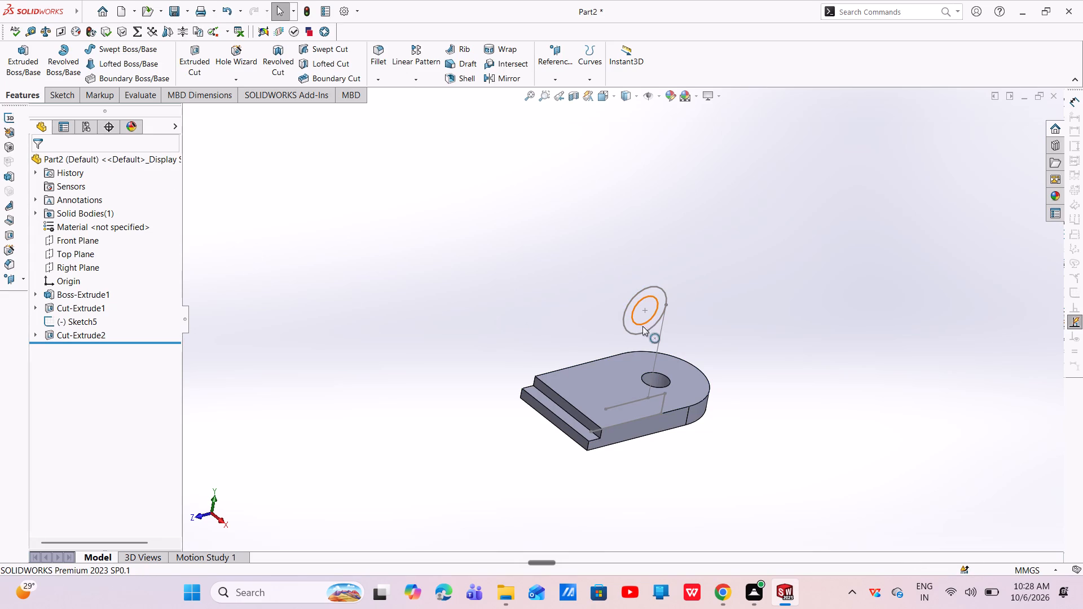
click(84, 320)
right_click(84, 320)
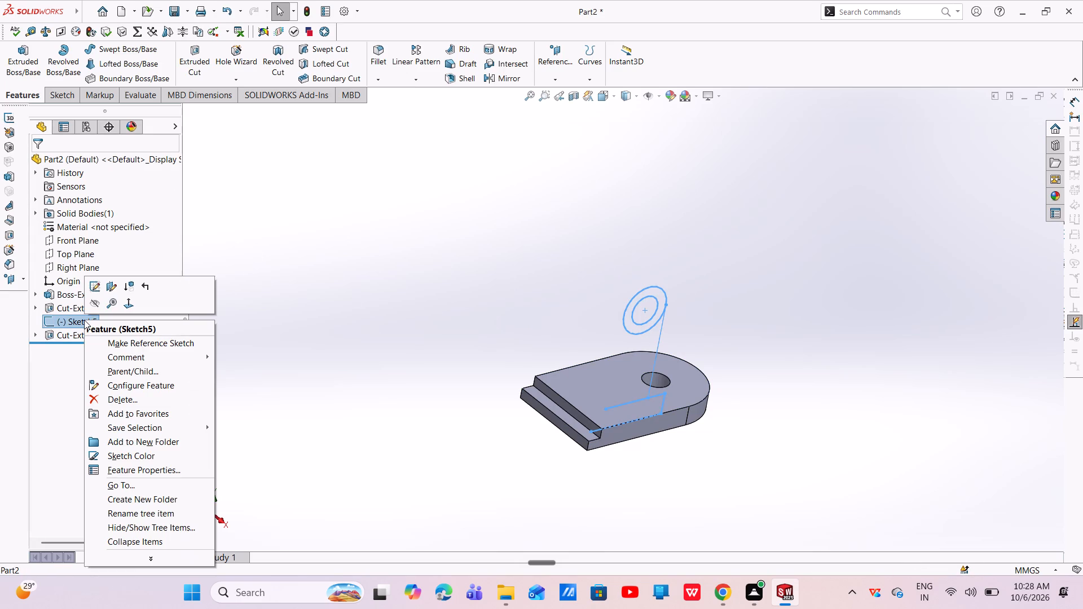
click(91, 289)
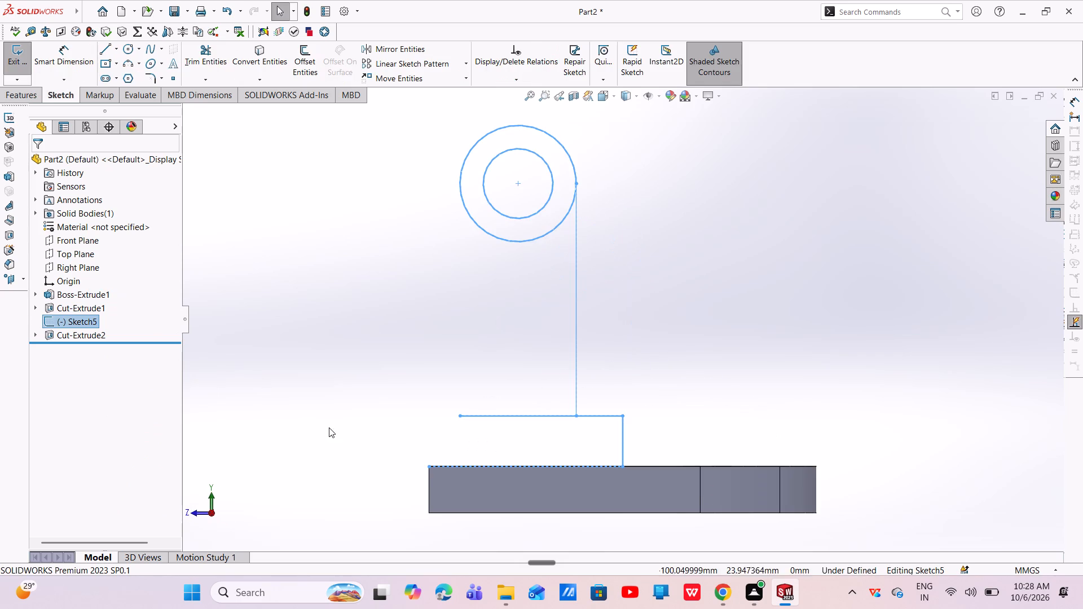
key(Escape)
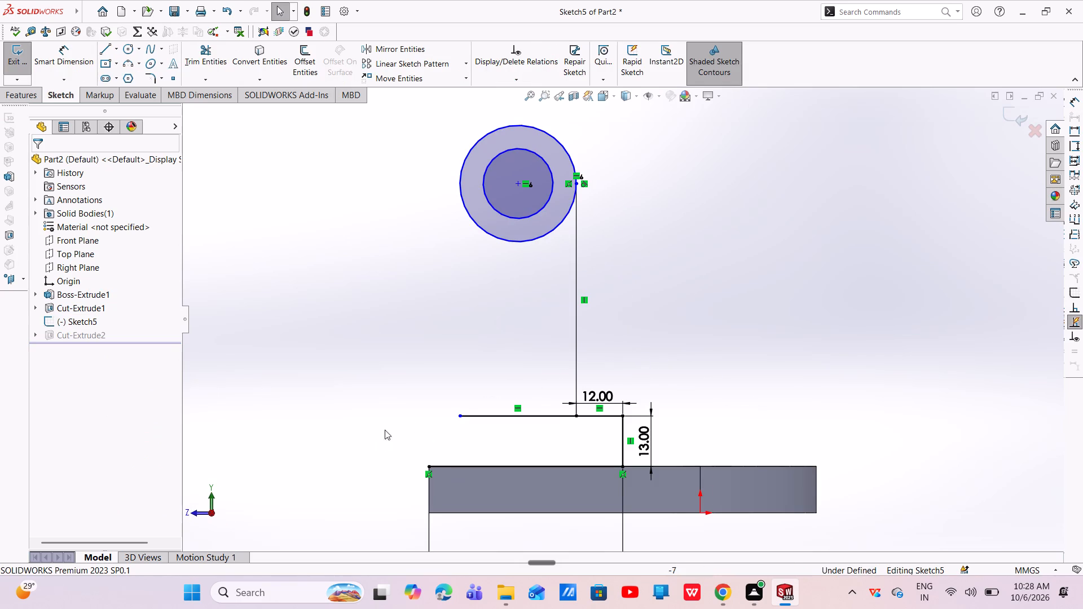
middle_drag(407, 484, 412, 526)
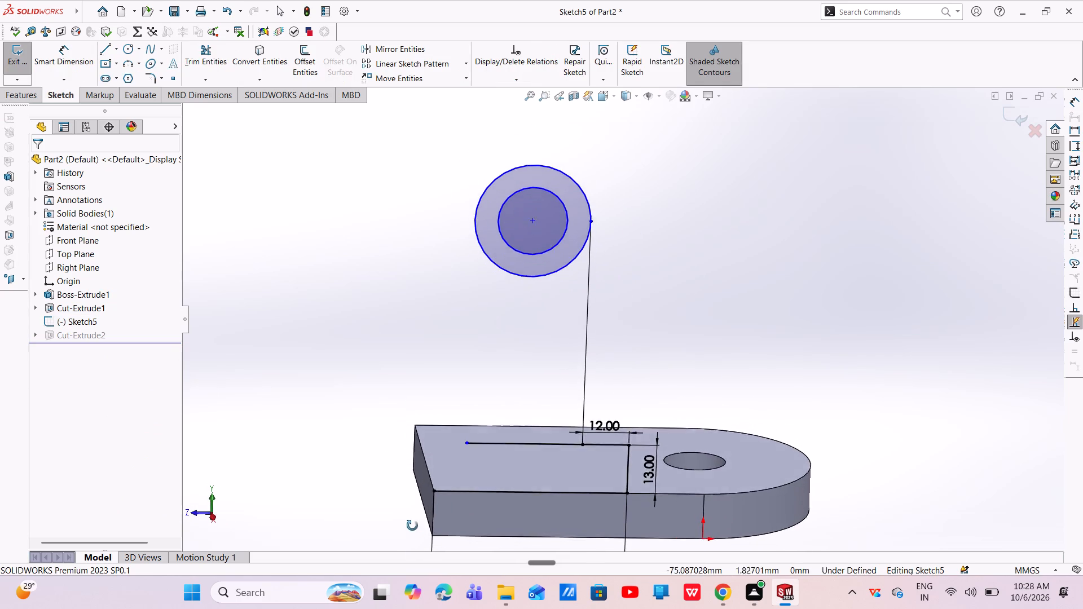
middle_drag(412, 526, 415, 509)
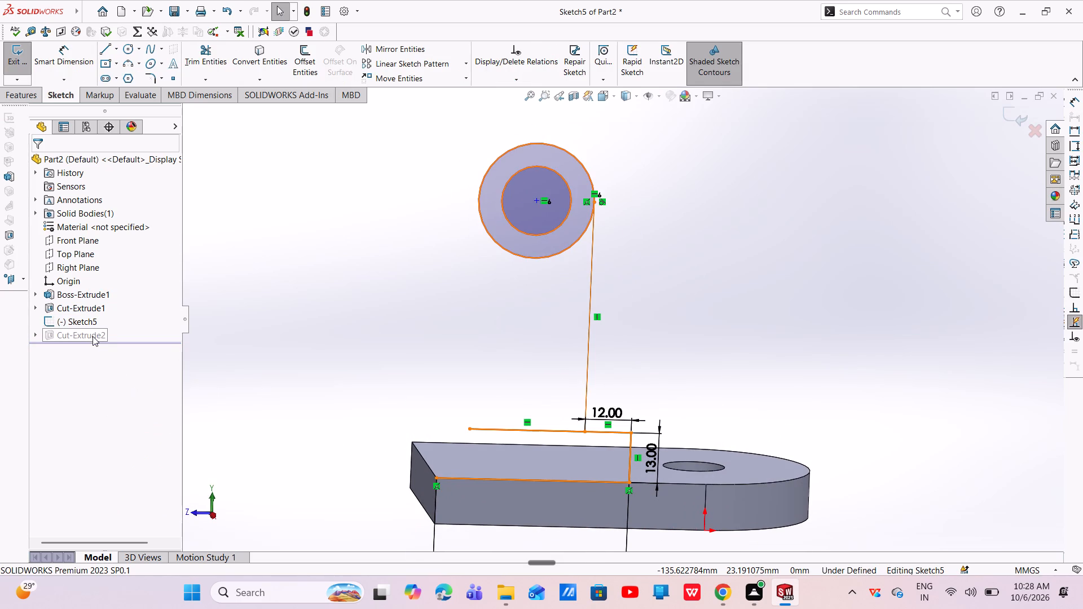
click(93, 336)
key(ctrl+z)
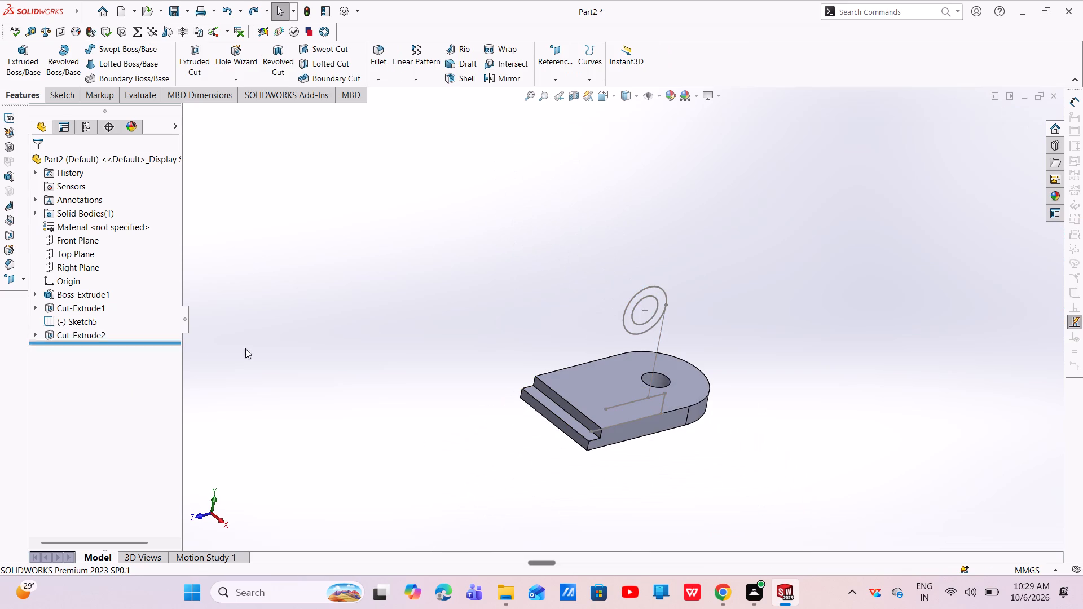
Delete the side-profile sketch containing the concentric circles, together with the end-strip cut that depends on it.
click(61, 321)
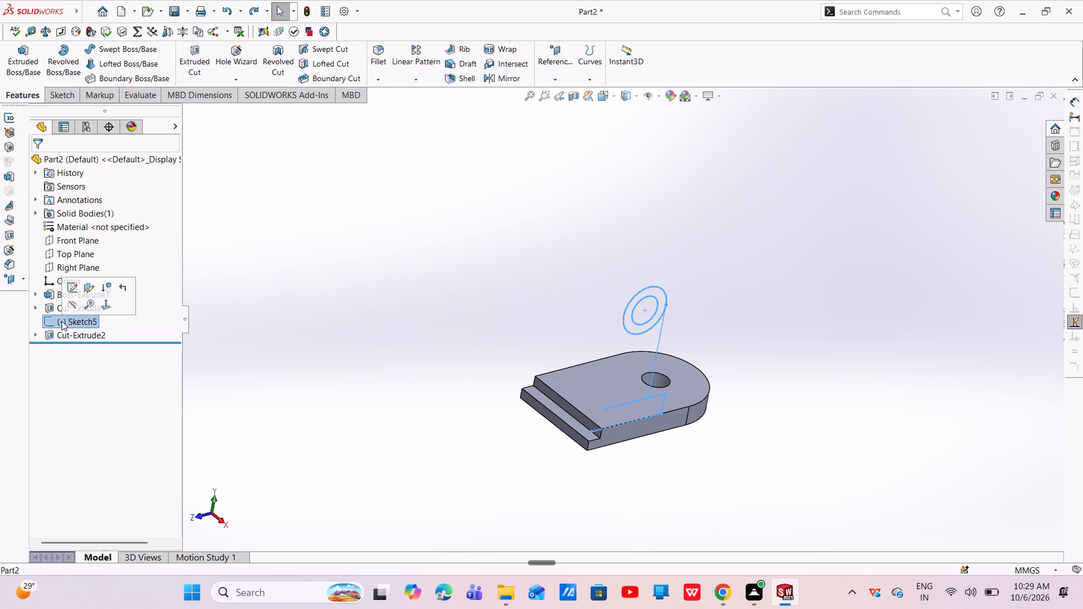
right_click(72, 320)
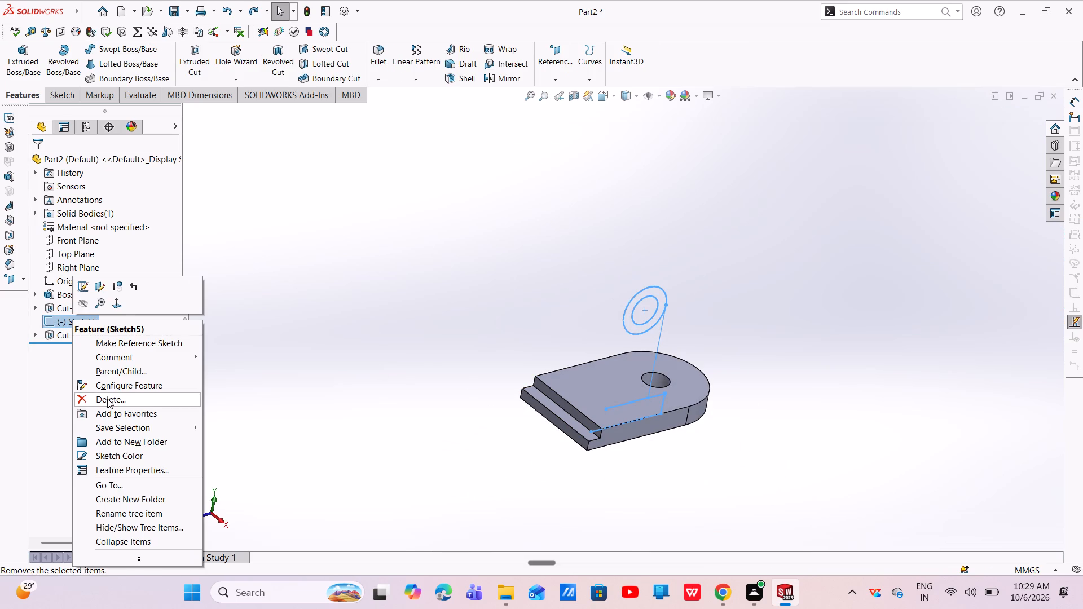
click(107, 399)
click(614, 225)
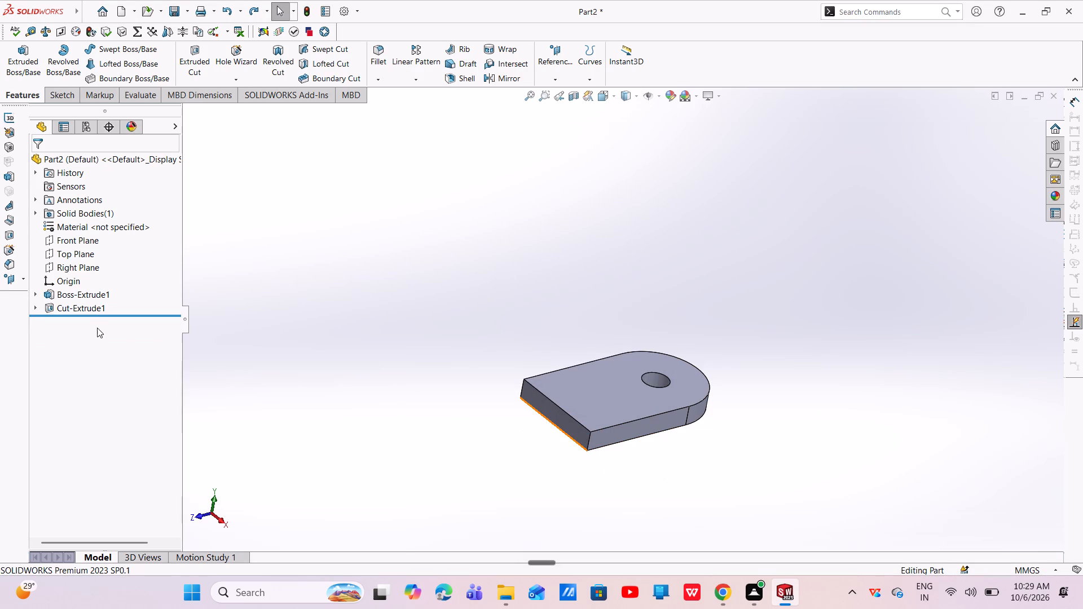
click(93, 314)
click(93, 314)
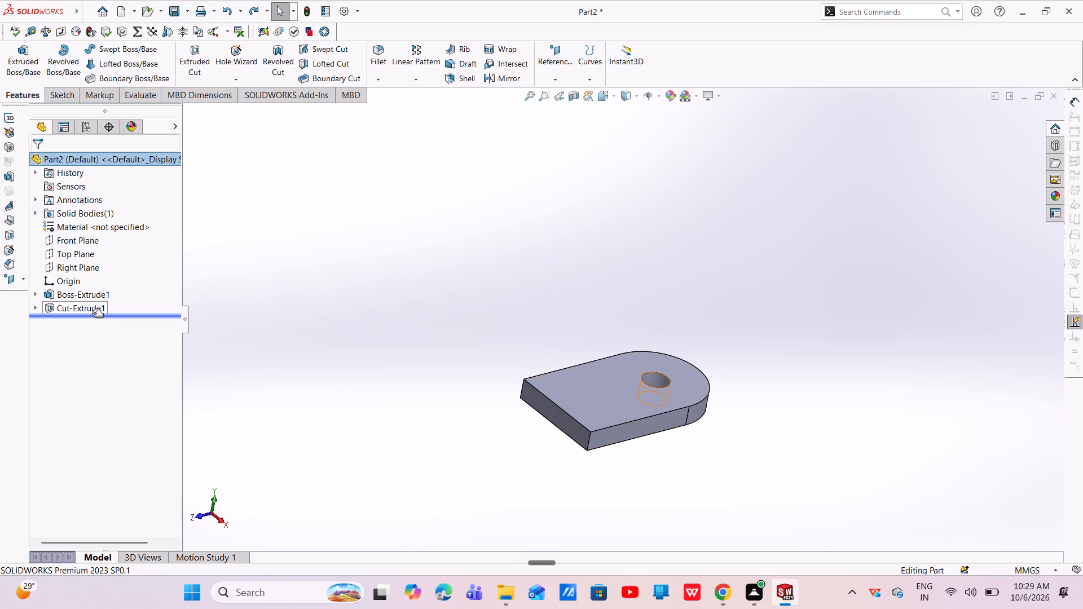
key(Escape)
key(Escape)
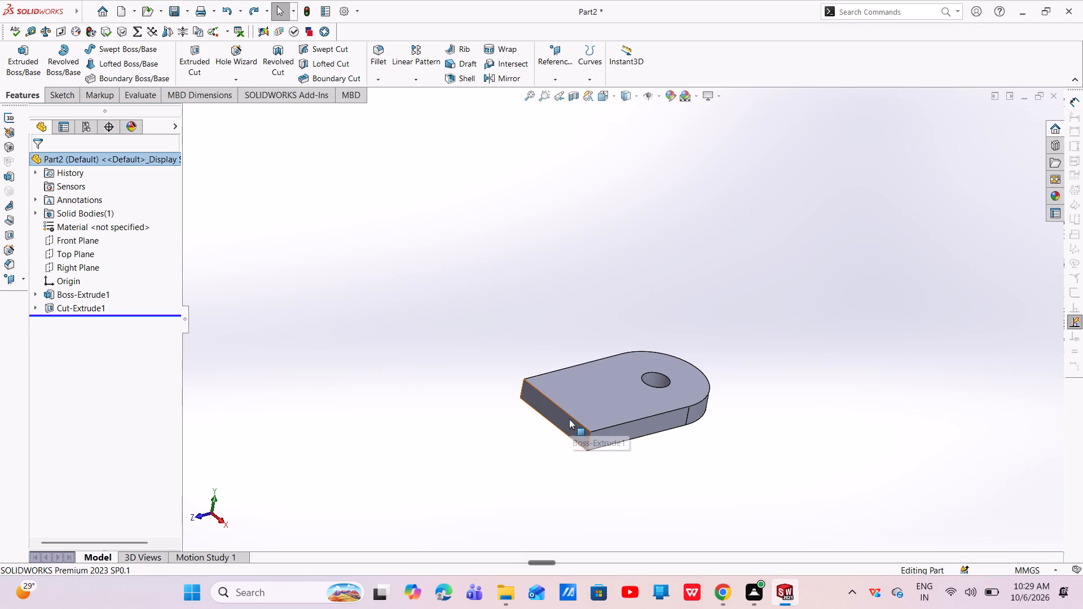
On the plate's top face, sketch a closed rectangular line profile 60 mm wide and about 9 mm deep along the straight end edge.
click(571, 410)
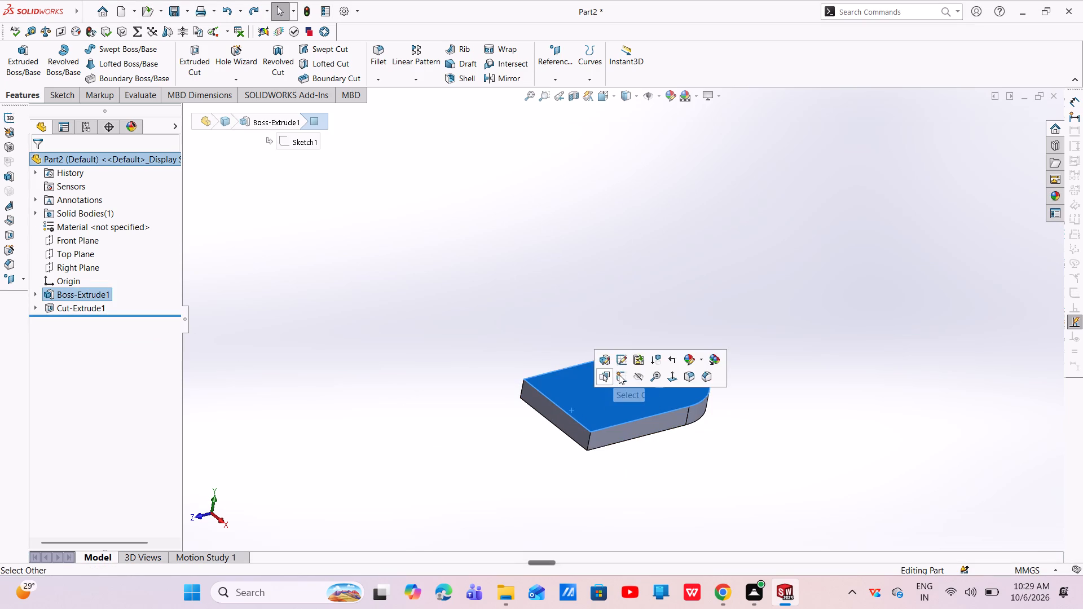
click(619, 374)
key(Escape)
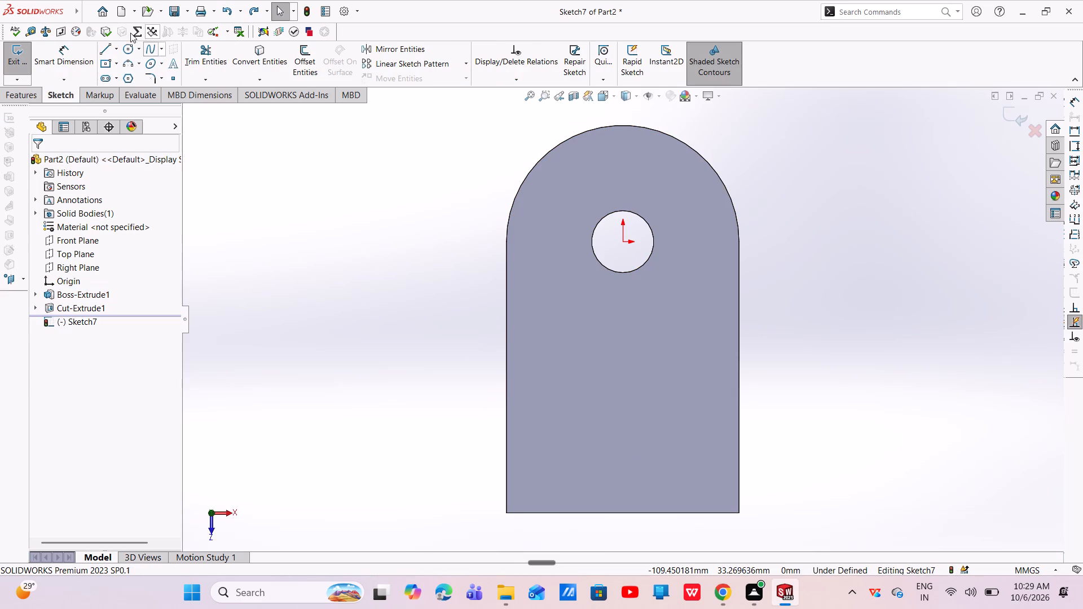
click(109, 48)
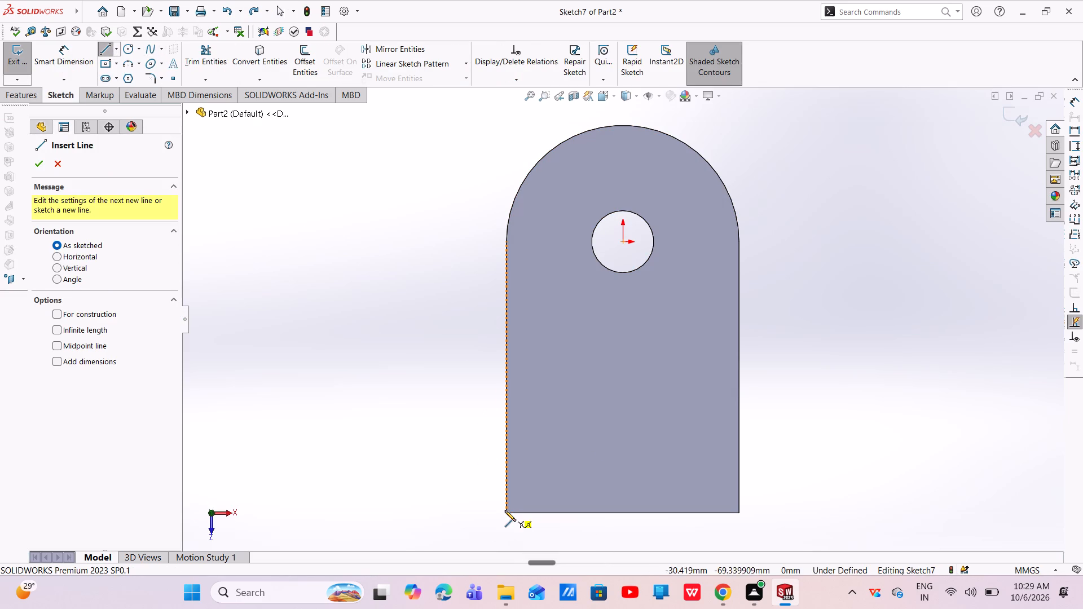
click(507, 513)
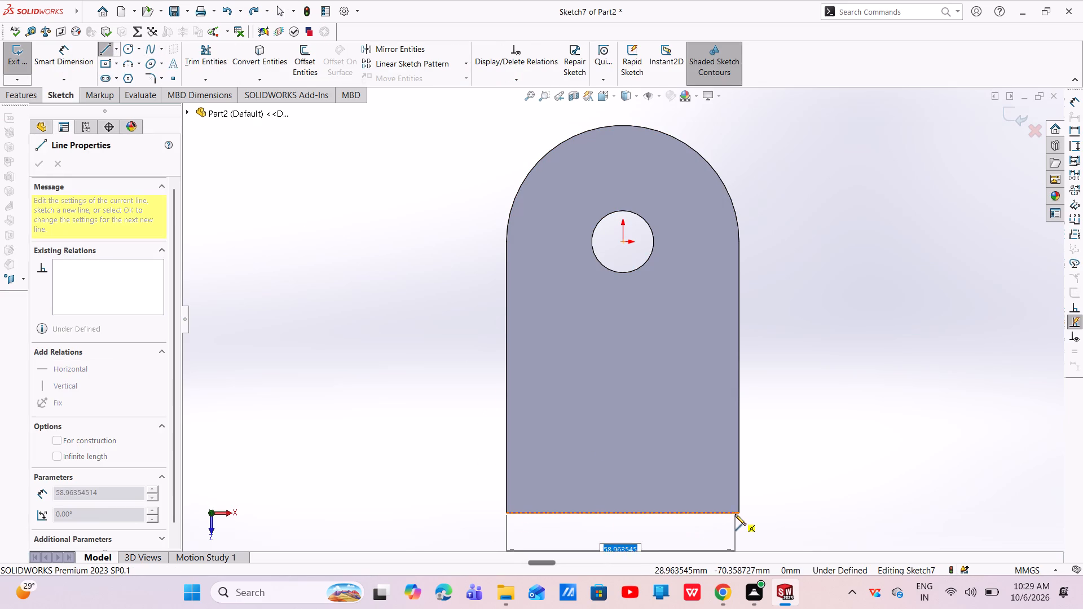
click(737, 513)
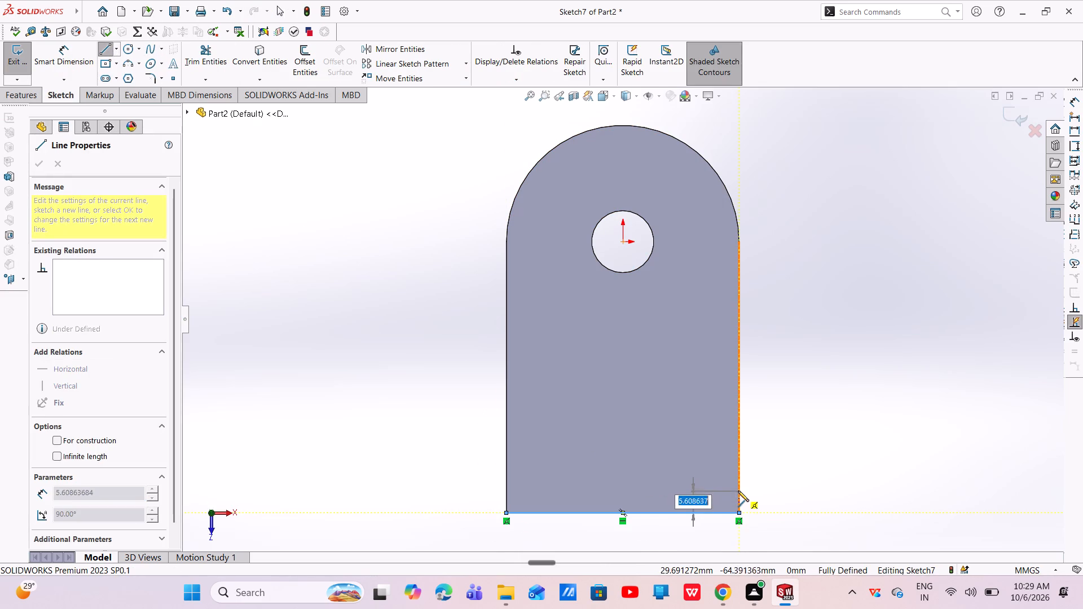
click(738, 478)
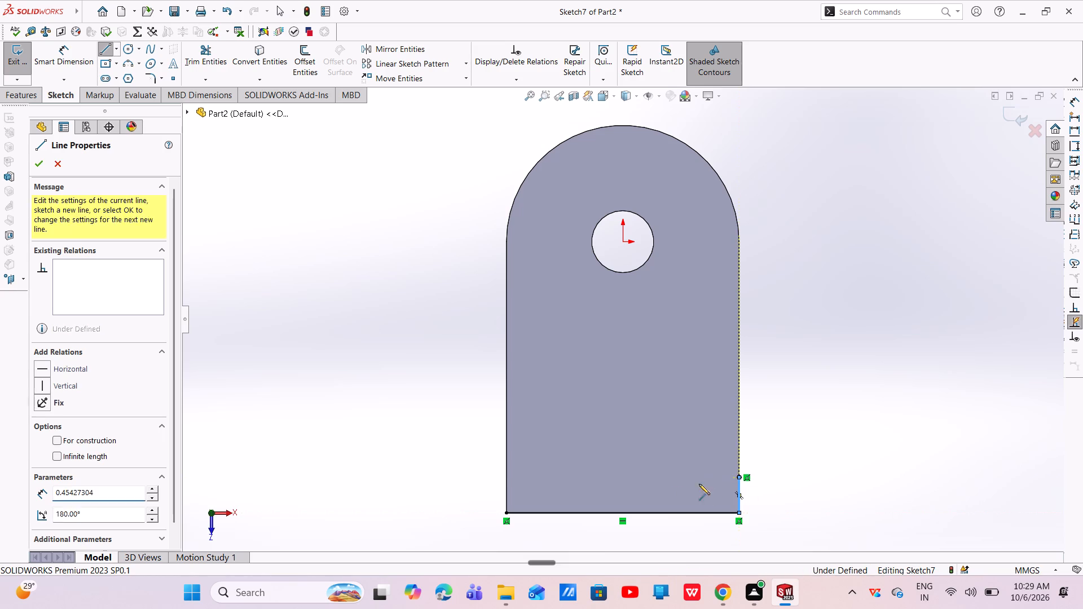
click(506, 478)
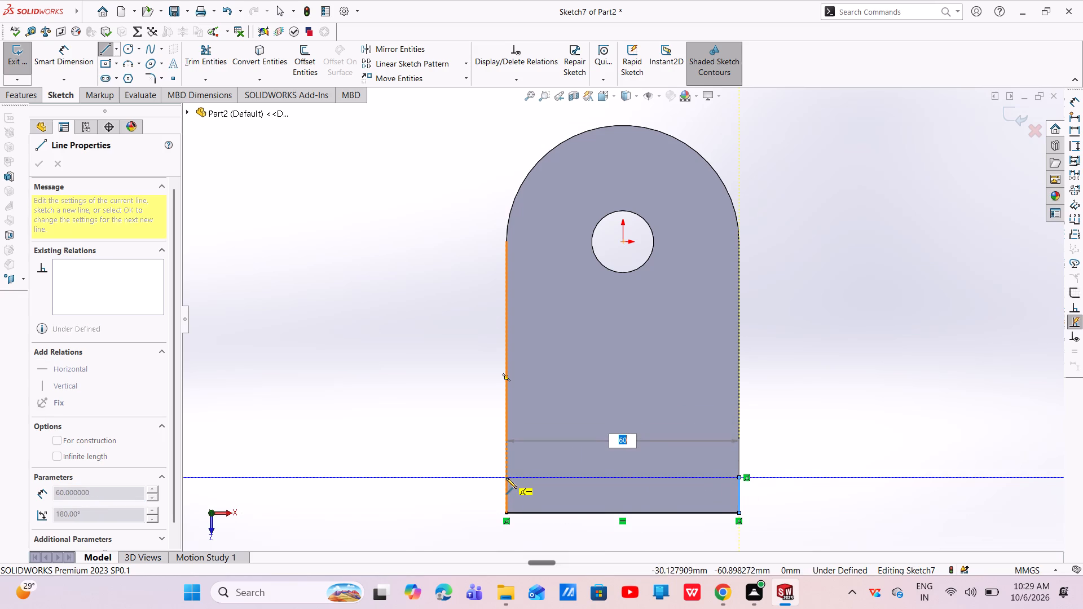
click(505, 511)
key(Escape)
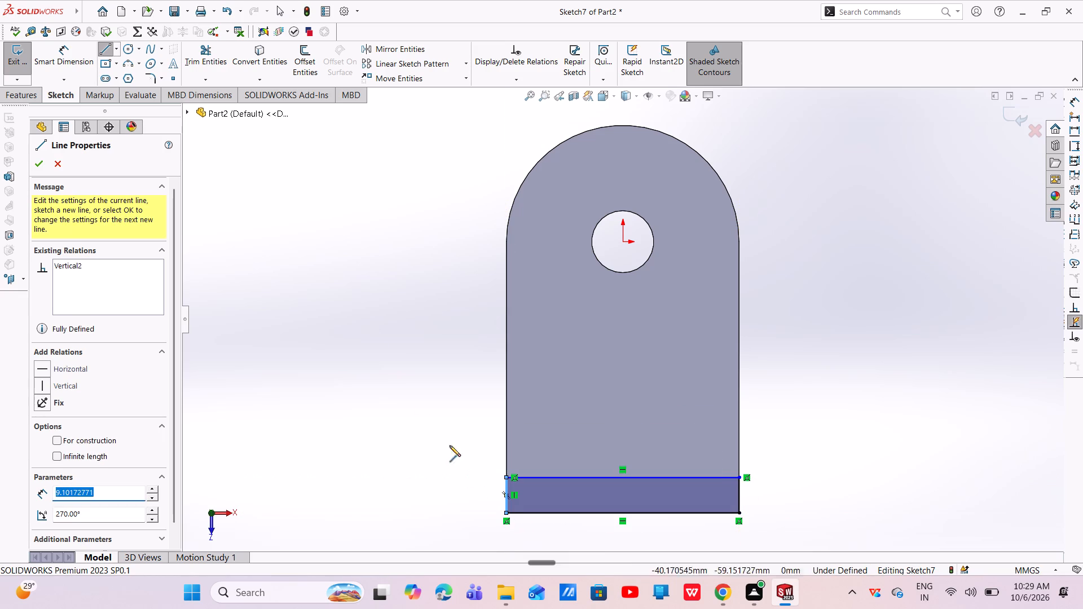
key(Escape)
Dimension the short side line of the end-strip profile as 8 mm.
click(68, 44)
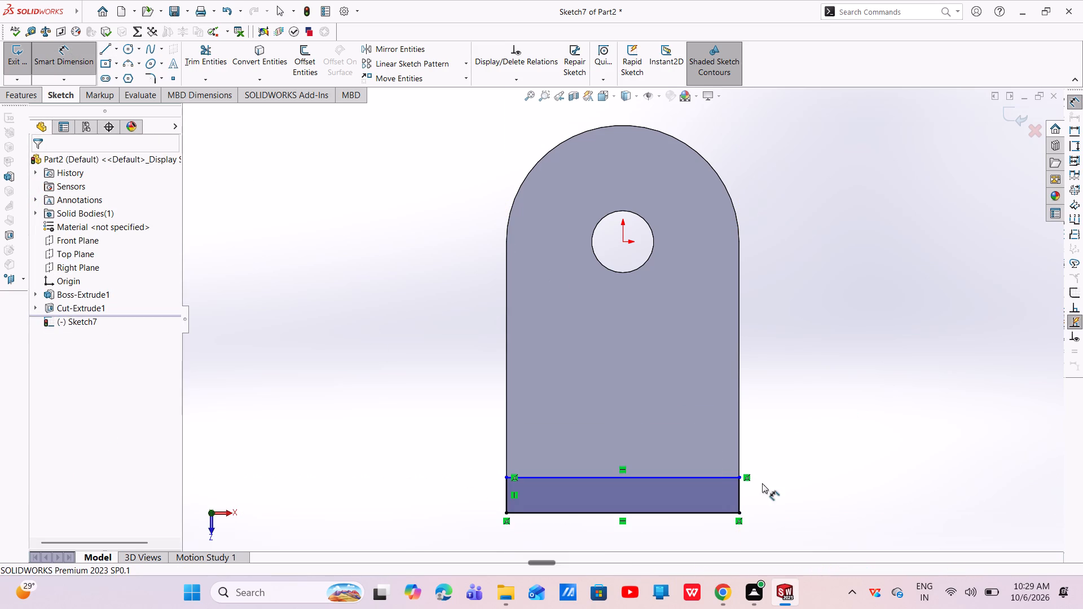
click(740, 497)
click(816, 497)
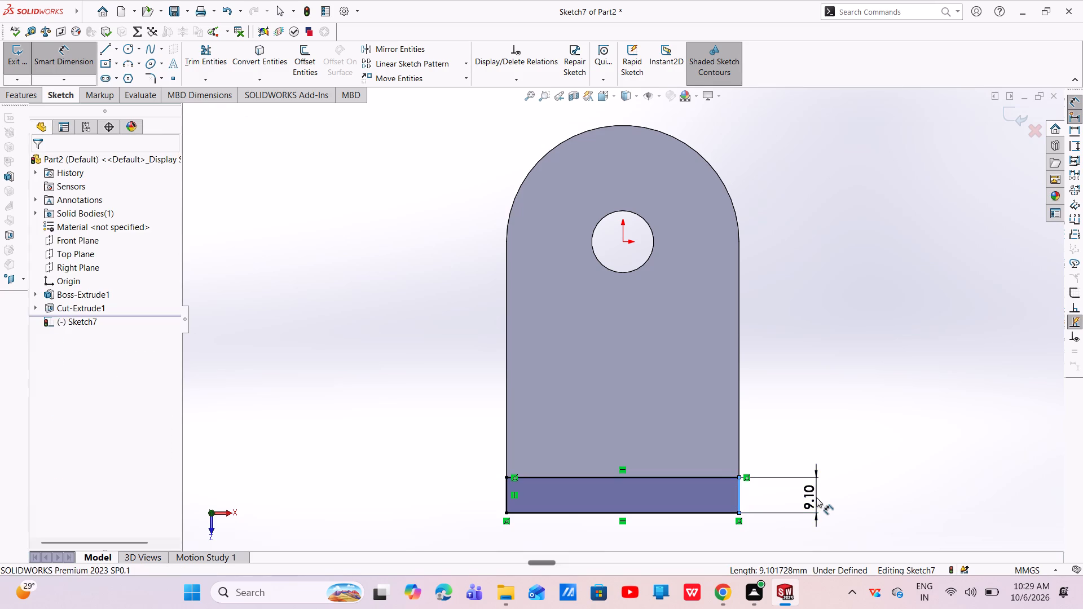
key(BackSpace)
key(8)
key(Return)
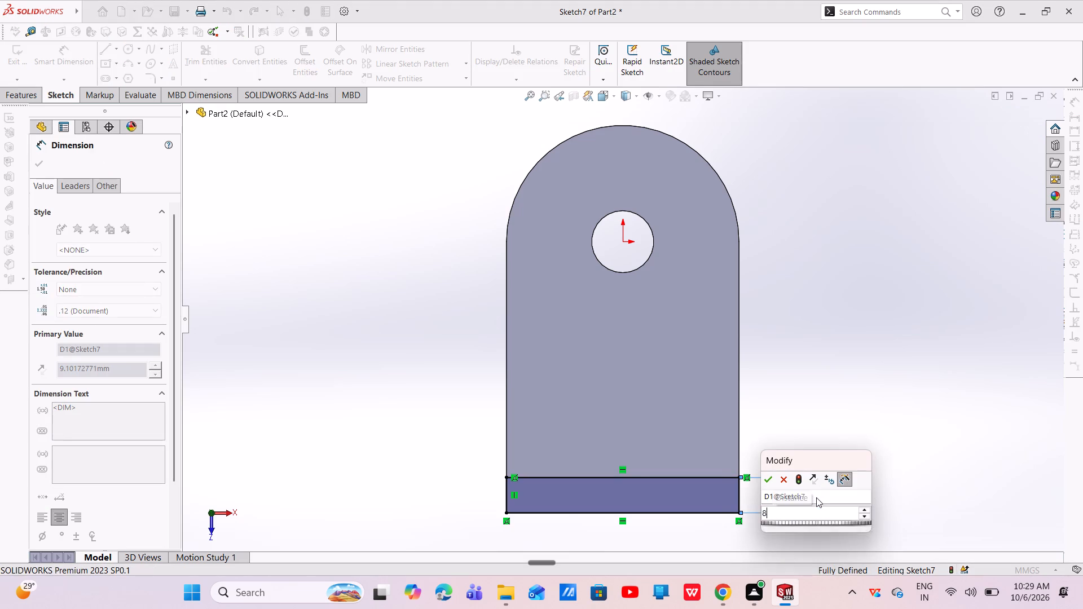
key(Escape)
key(Escape)
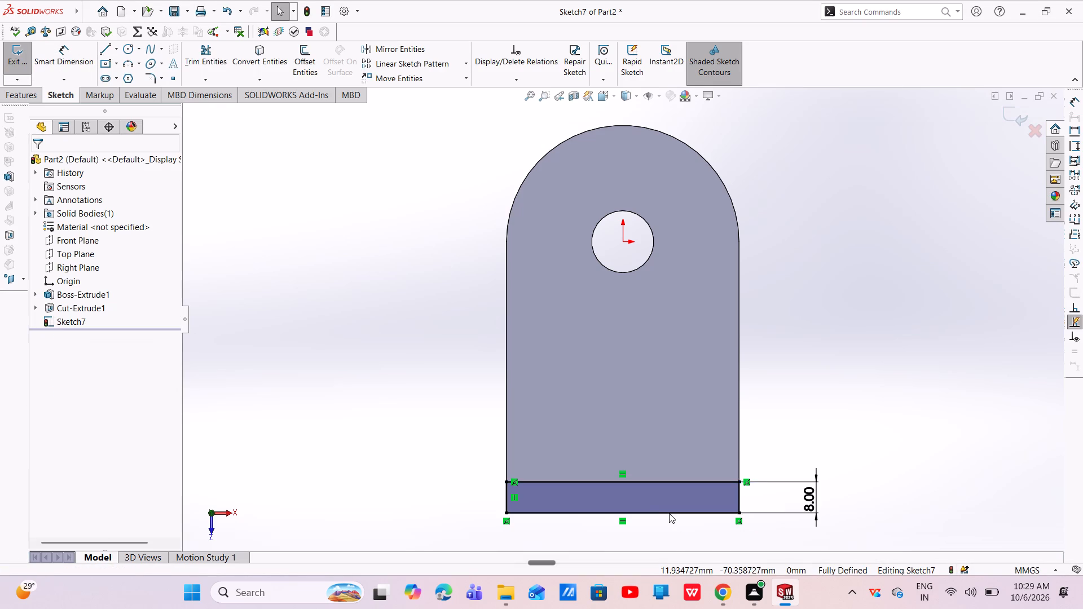
Cut-extrude the end-strip profile to a blind depth of 6 mm, forming a step at the plate's straight end.
click(40, 95)
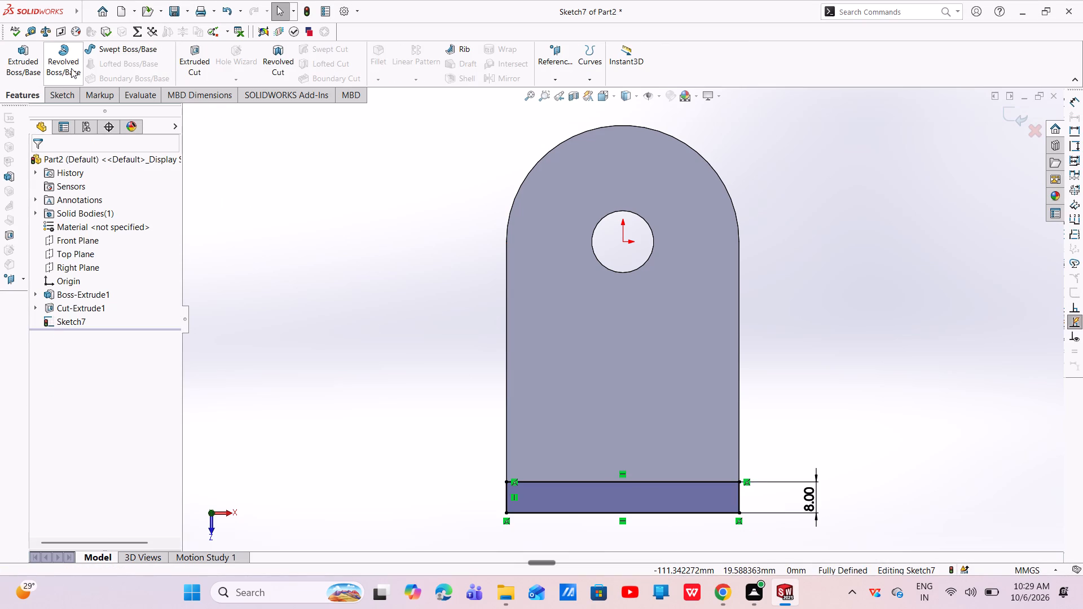
click(189, 60)
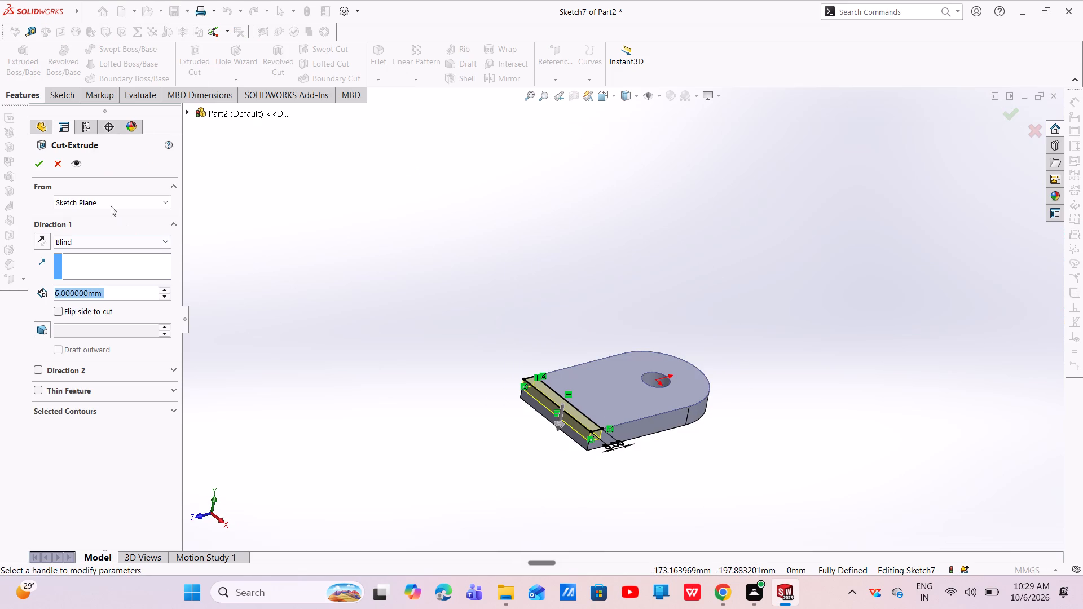
click(34, 164)
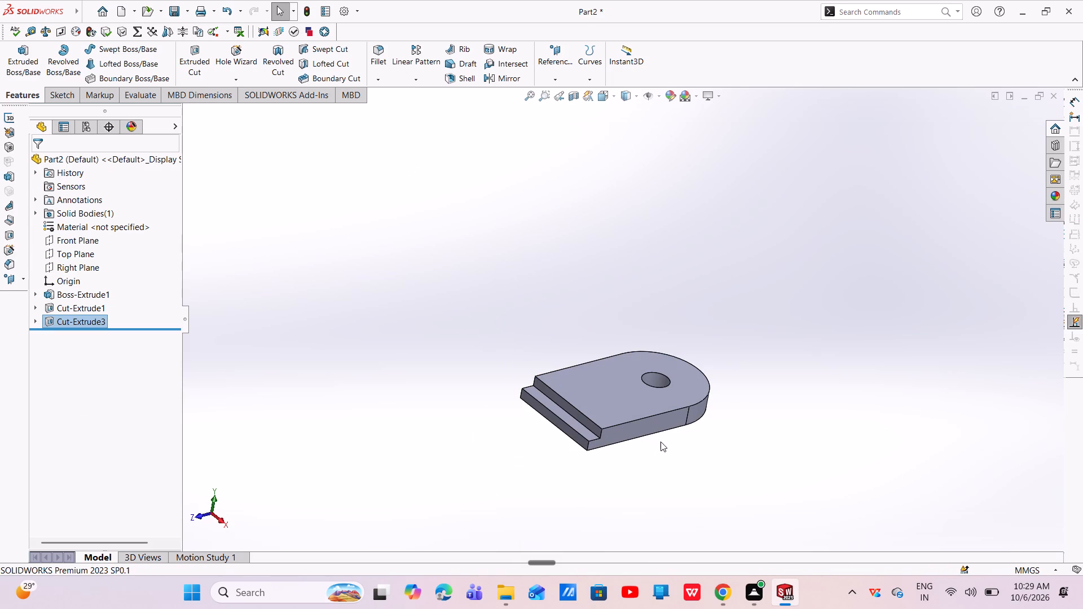
key(Escape)
Open a new sketch on the plate's long flat side face.
click(650, 422)
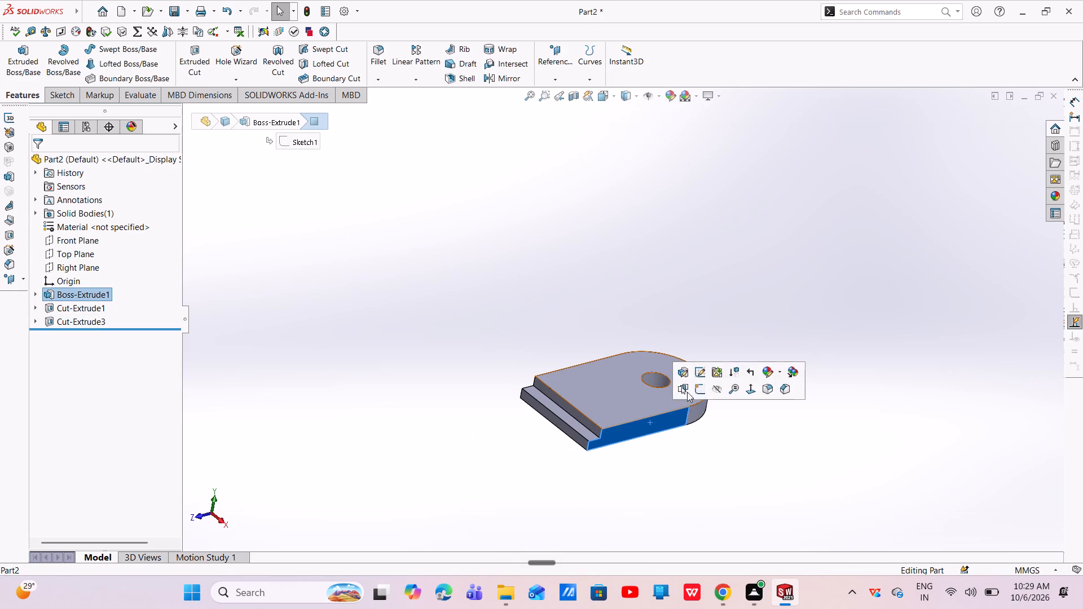
click(702, 391)
key(Escape)
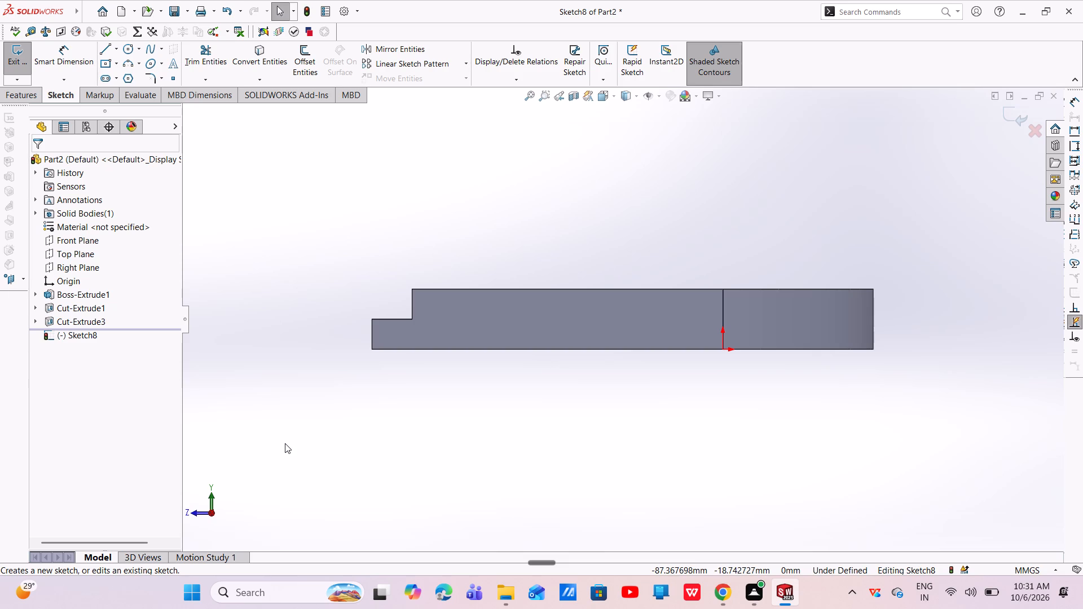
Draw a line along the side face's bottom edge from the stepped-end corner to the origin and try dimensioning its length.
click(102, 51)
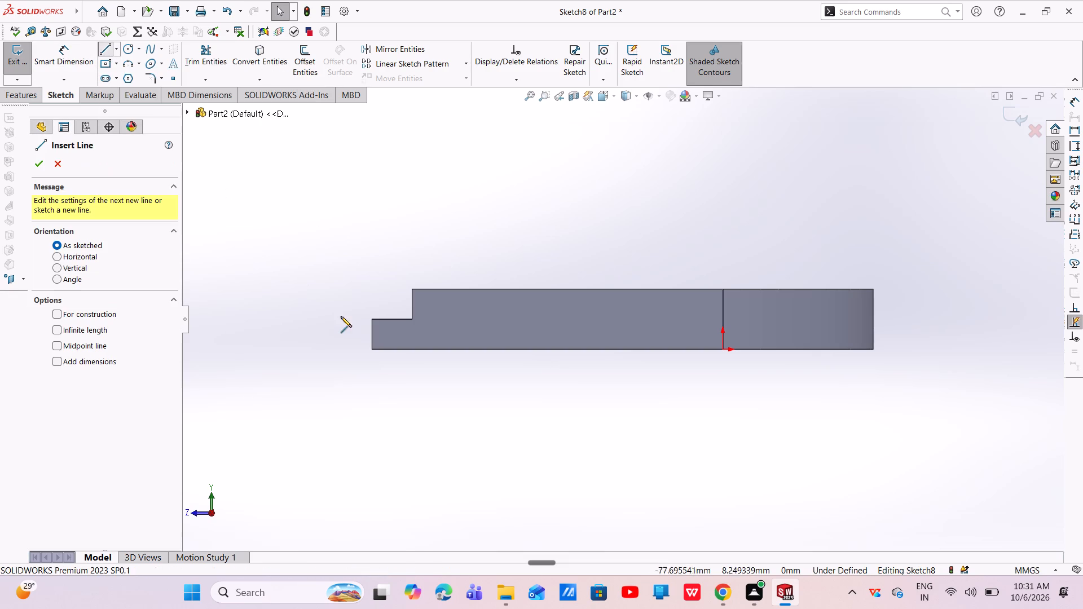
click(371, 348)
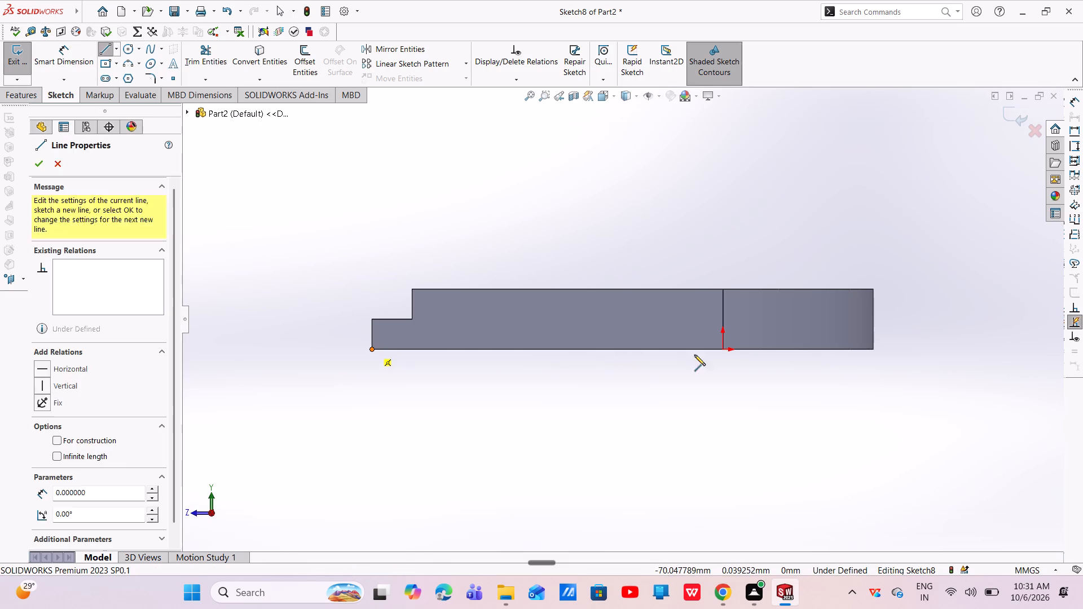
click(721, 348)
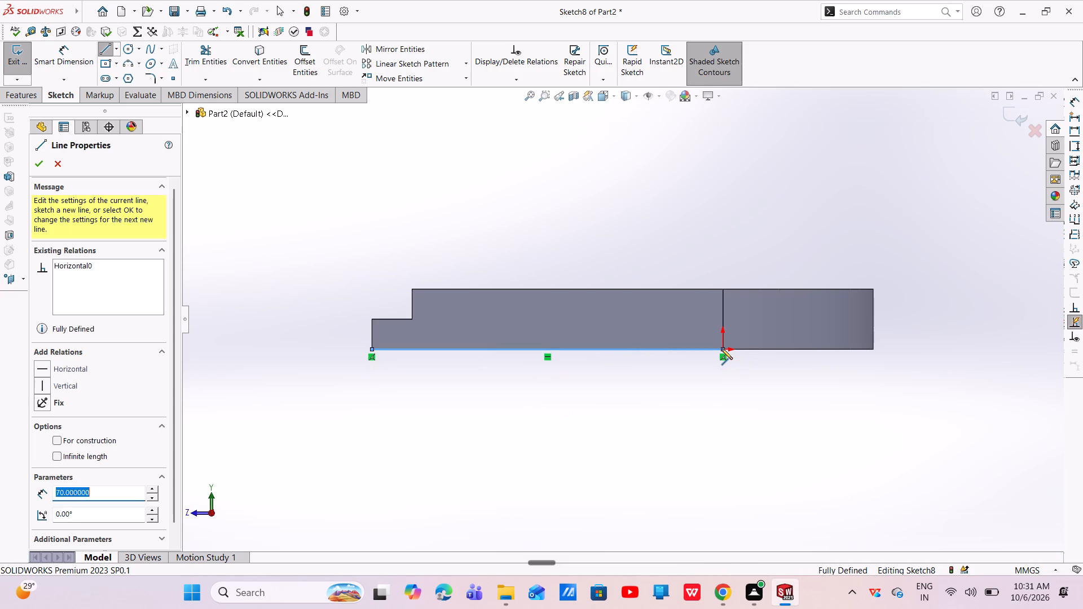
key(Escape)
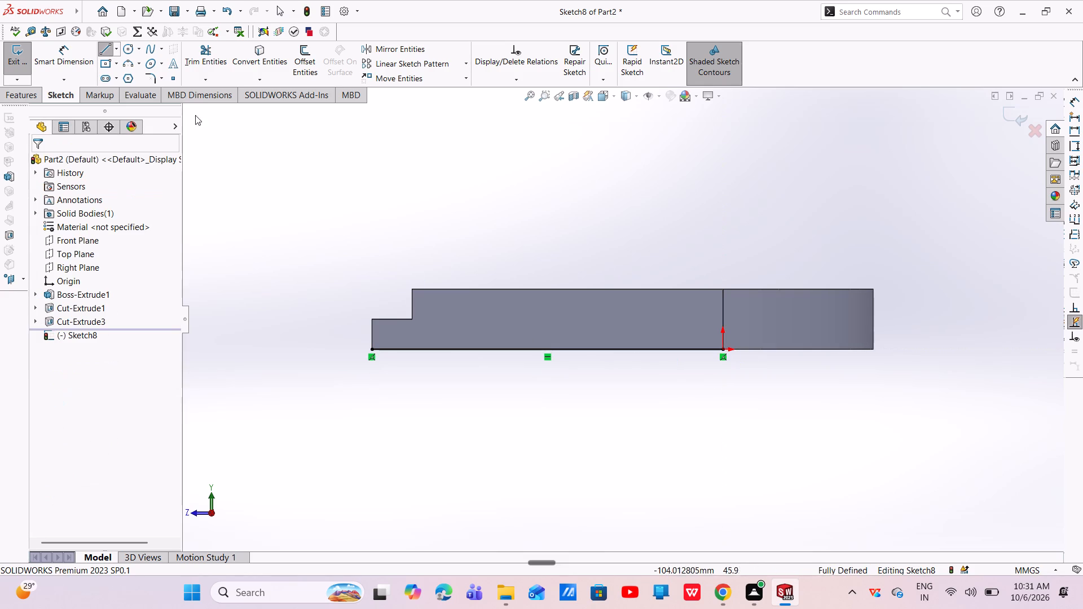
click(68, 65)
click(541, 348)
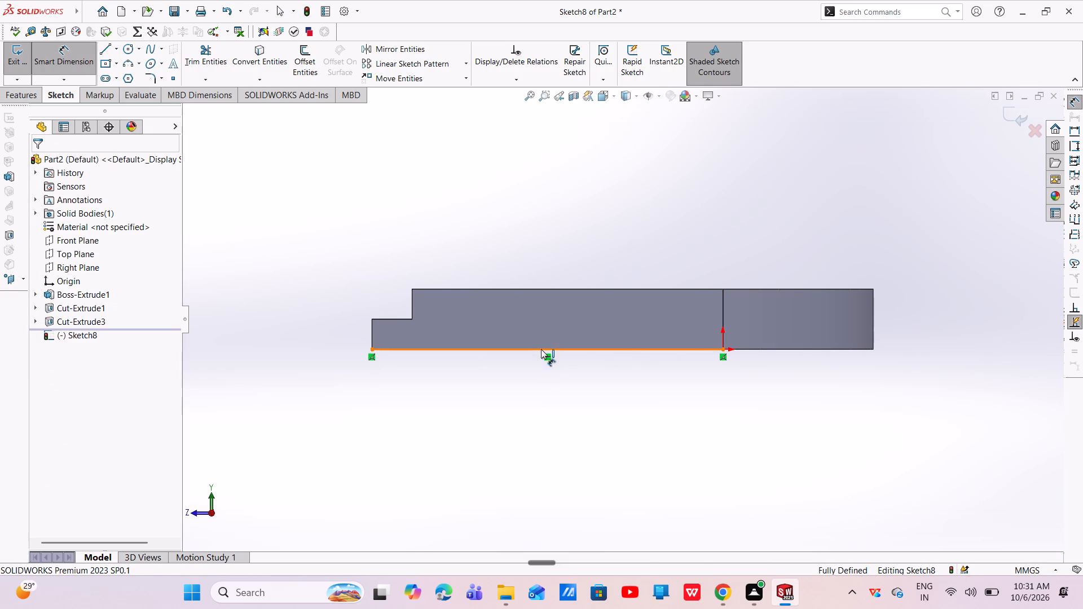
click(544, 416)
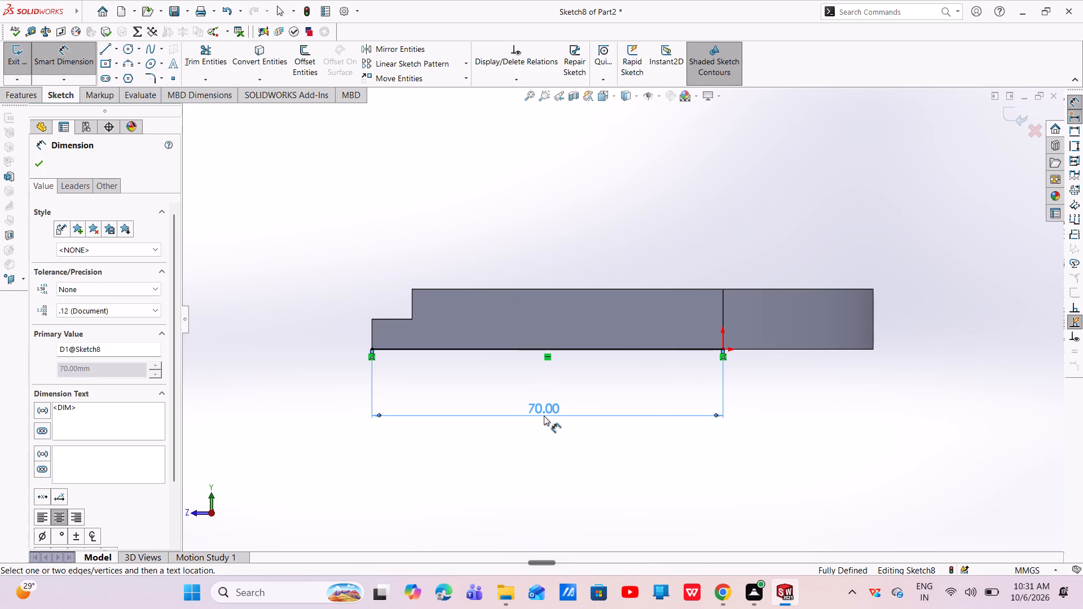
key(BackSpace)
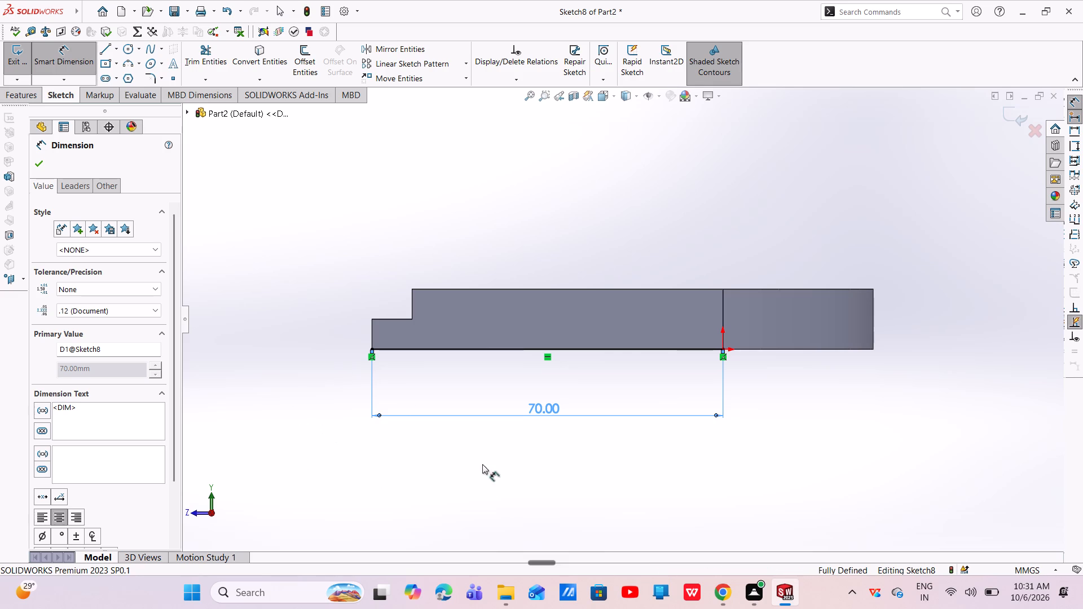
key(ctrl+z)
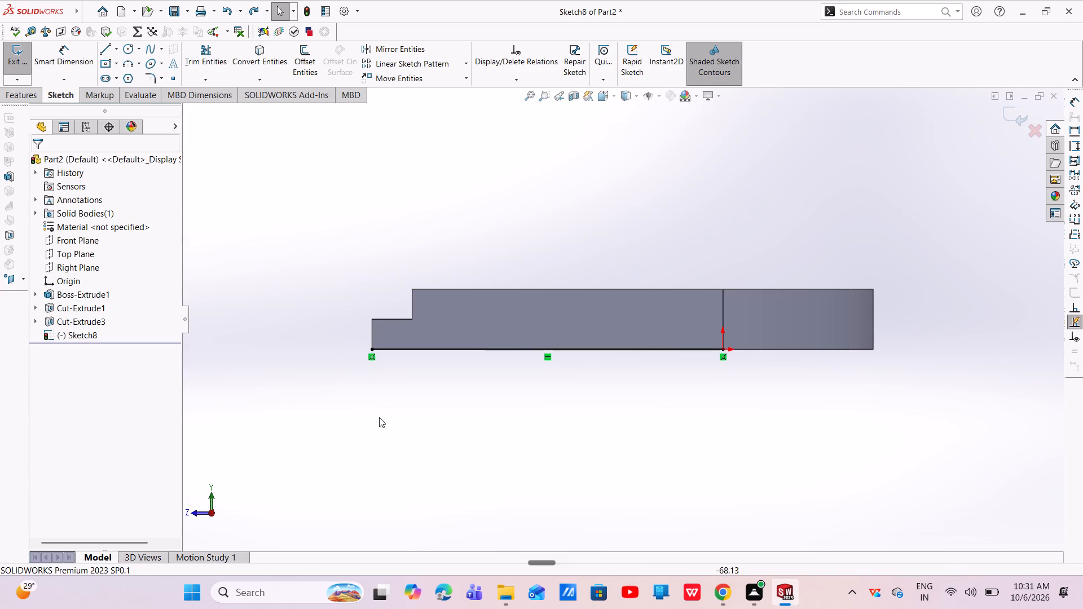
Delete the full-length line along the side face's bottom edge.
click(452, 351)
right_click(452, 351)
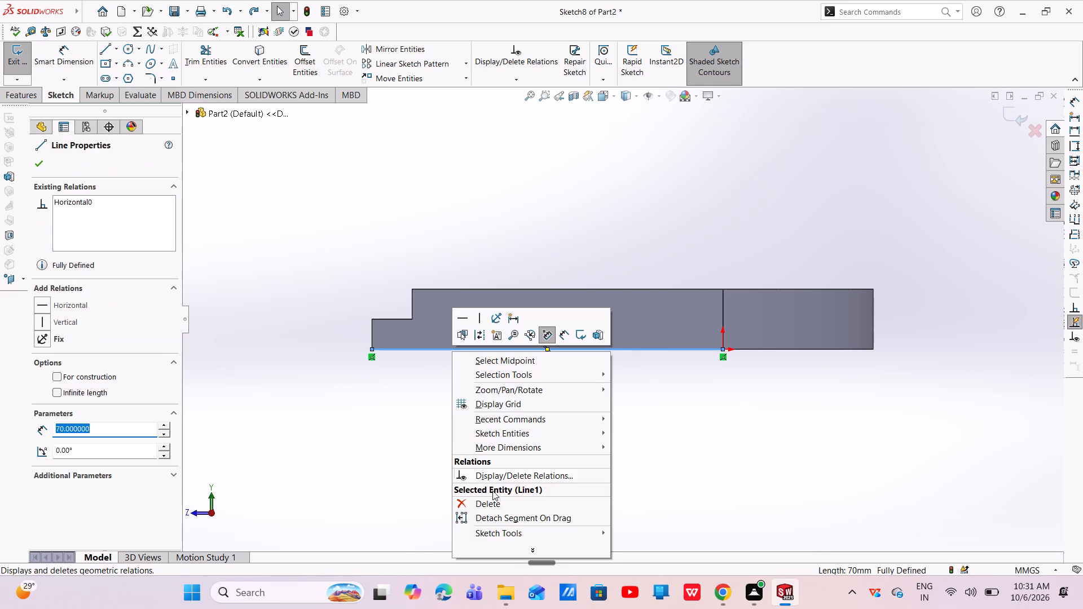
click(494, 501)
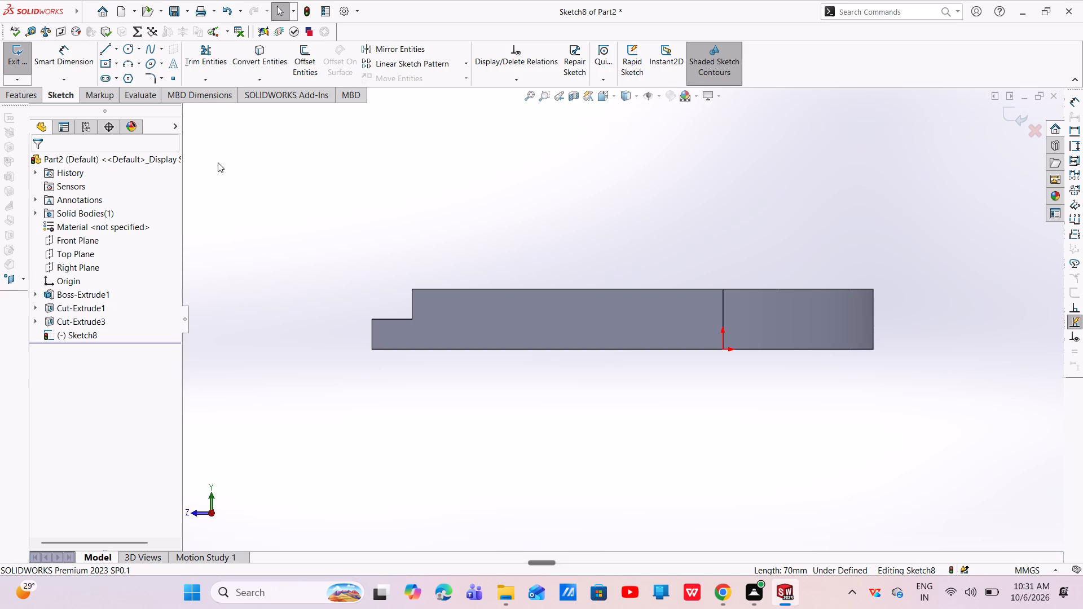
Draw a line about 45 mm long along the bottom edge, starting at the lower corner of the stepped end.
click(104, 52)
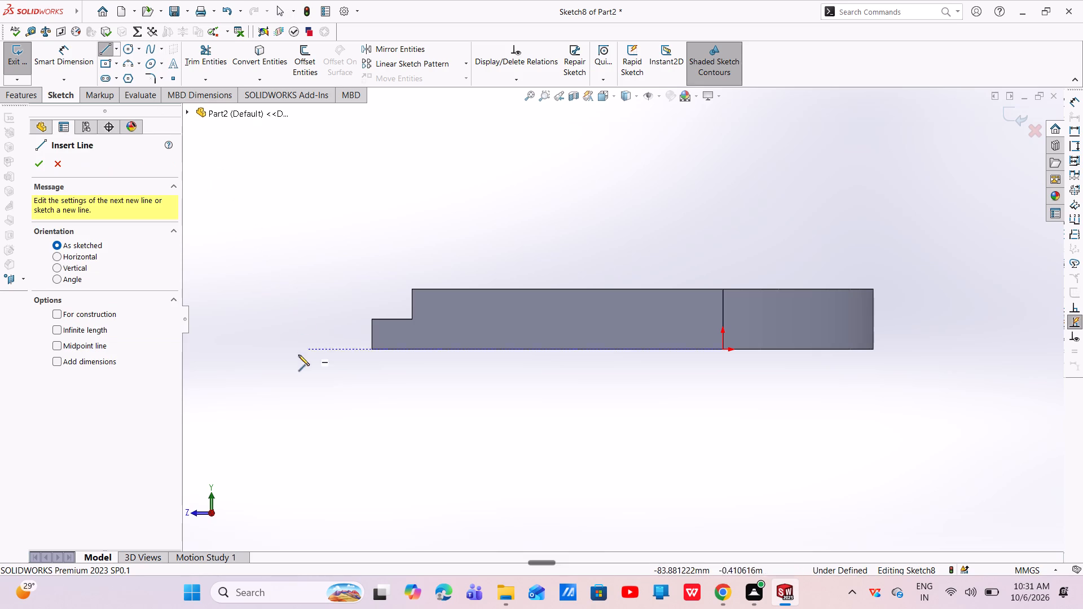
click(372, 348)
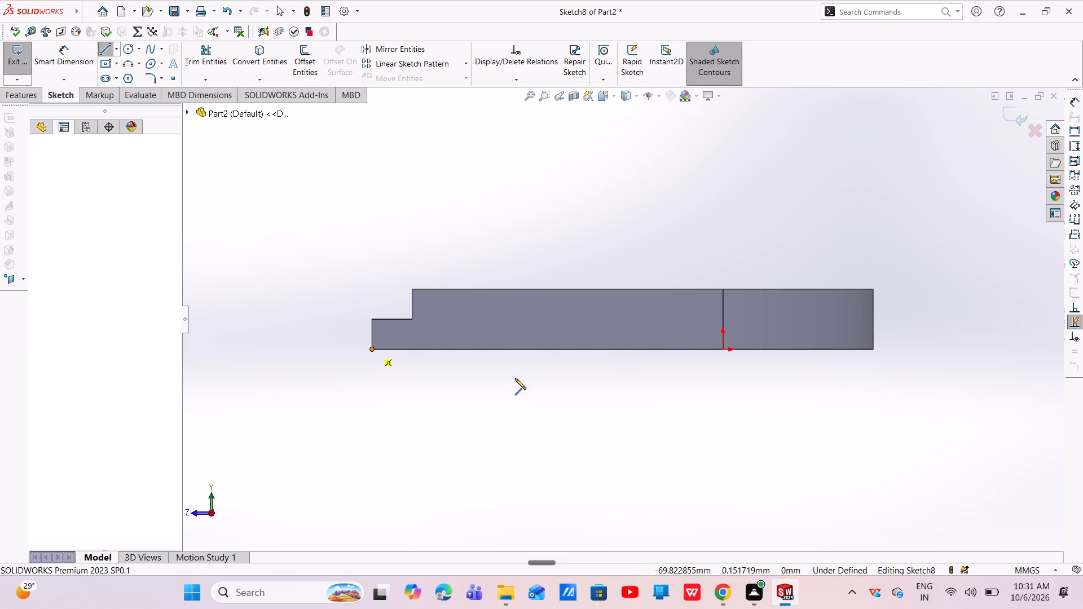
click(597, 351)
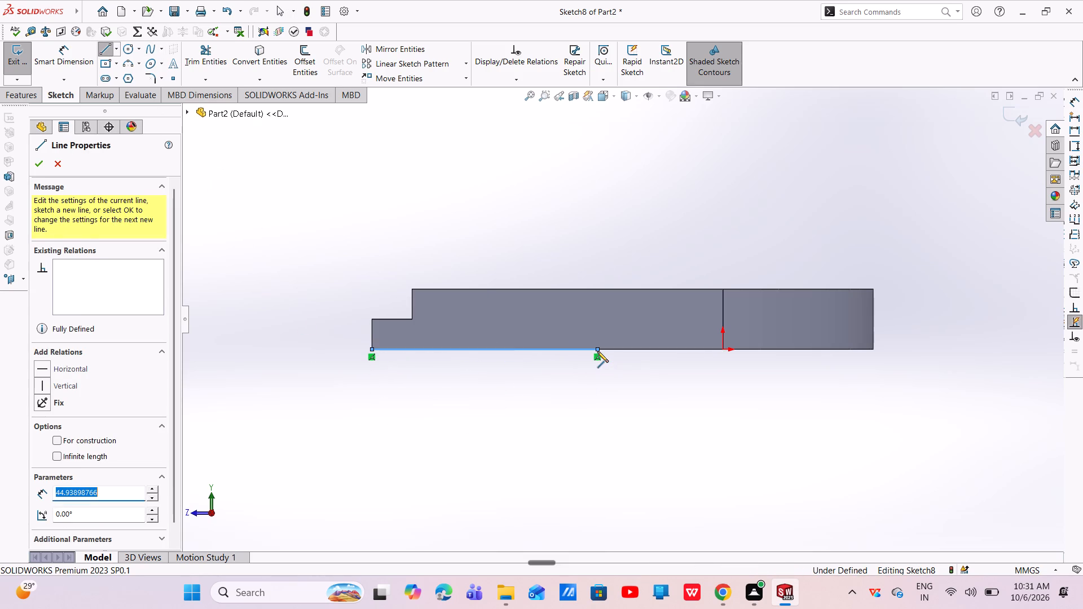
key(Escape)
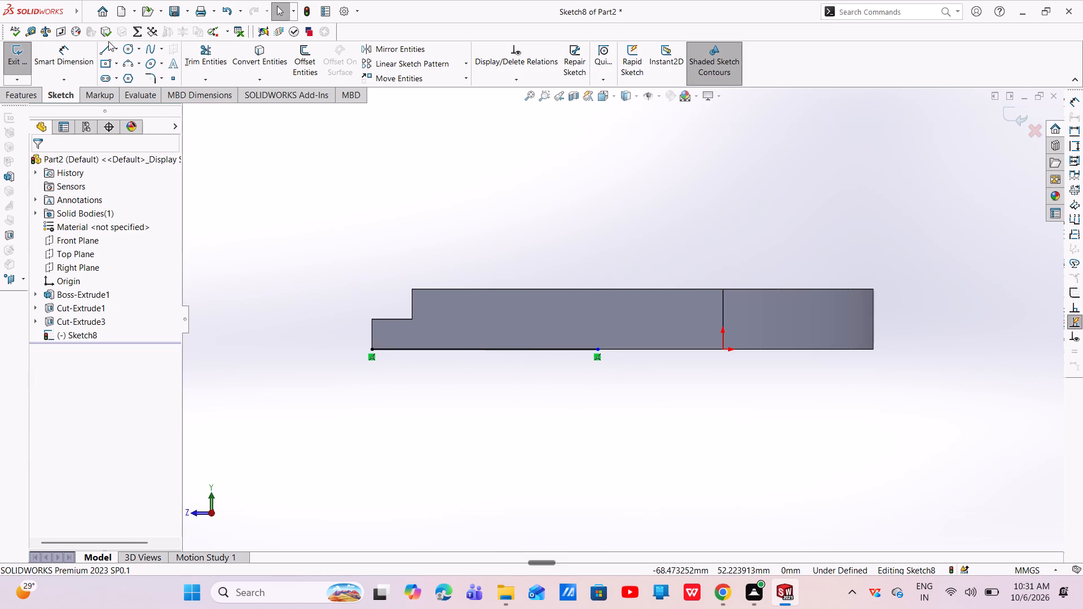
Dimension the bottom-edge line's length as 50 mm.
click(85, 60)
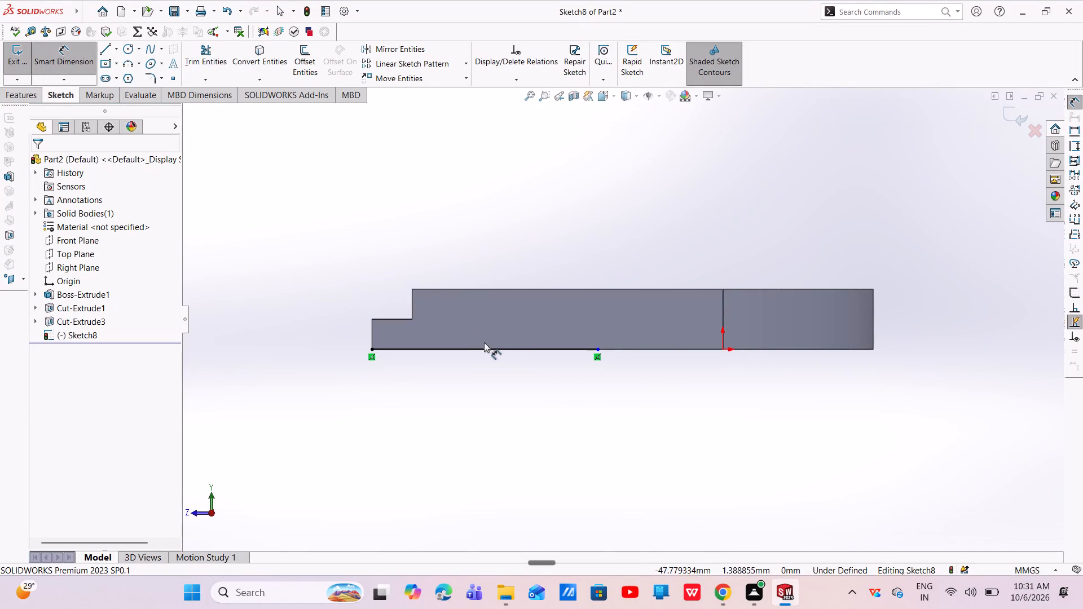
click(486, 349)
click(477, 391)
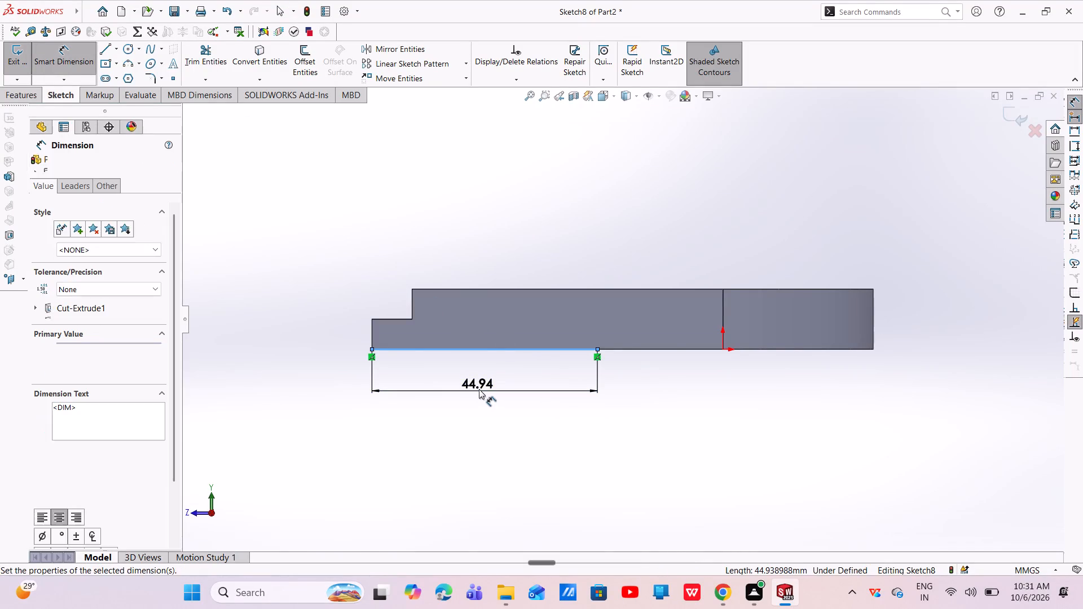
key(BackSpace)
text(50)
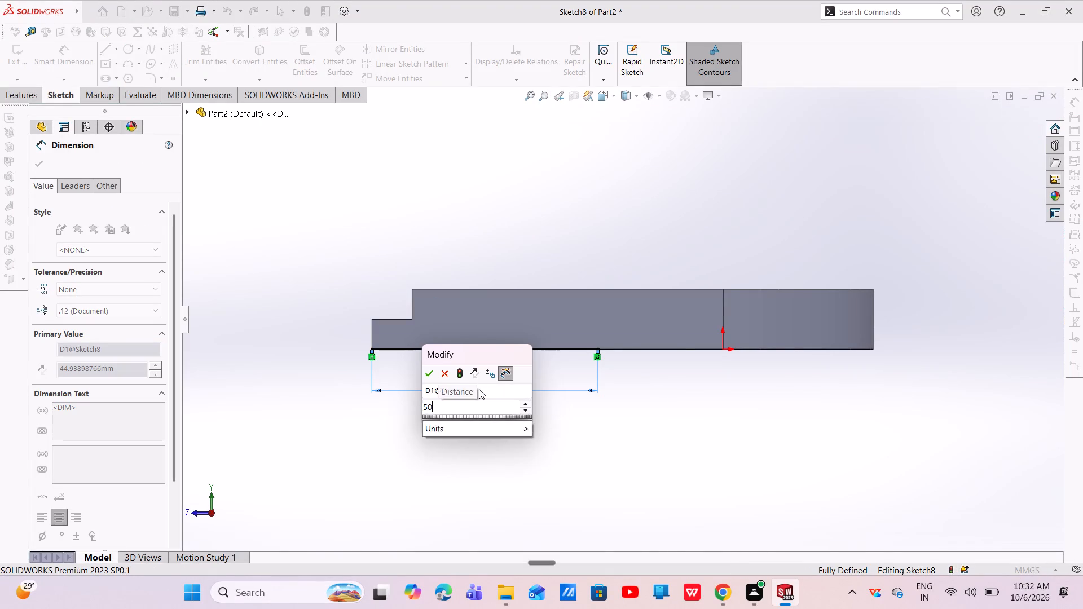
key(Return)
key(Escape)
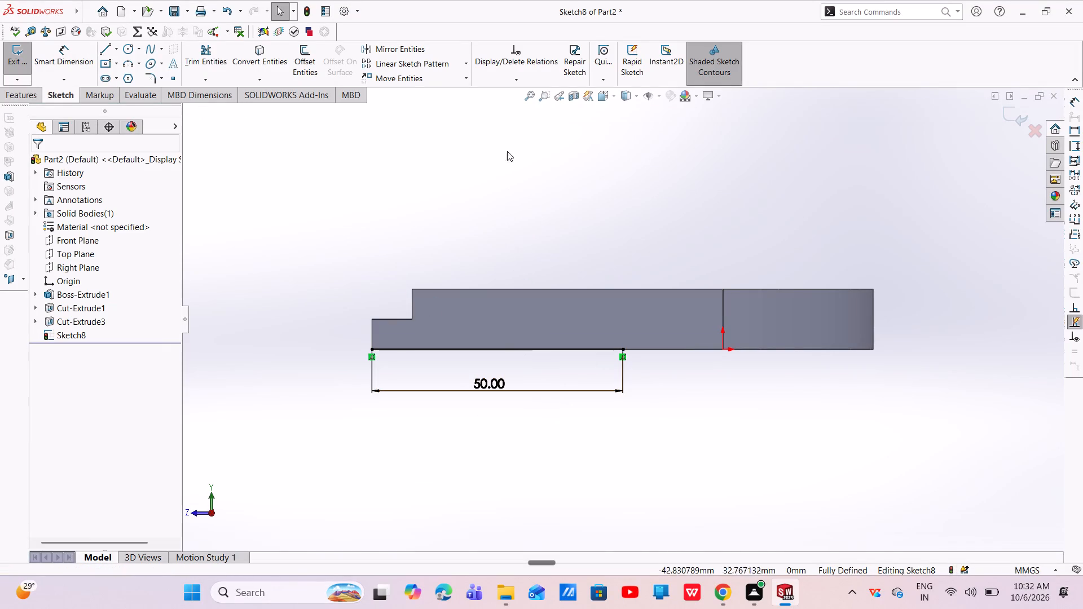
Draw a vertical line from the free end of the 50 mm line up to the plate's top edge.
click(105, 49)
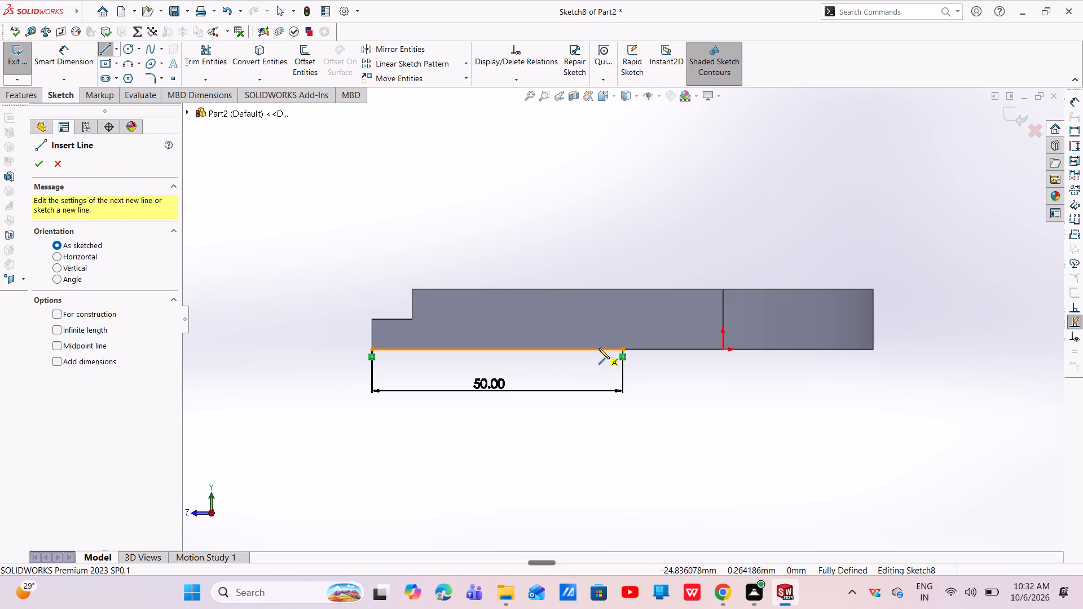
click(622, 350)
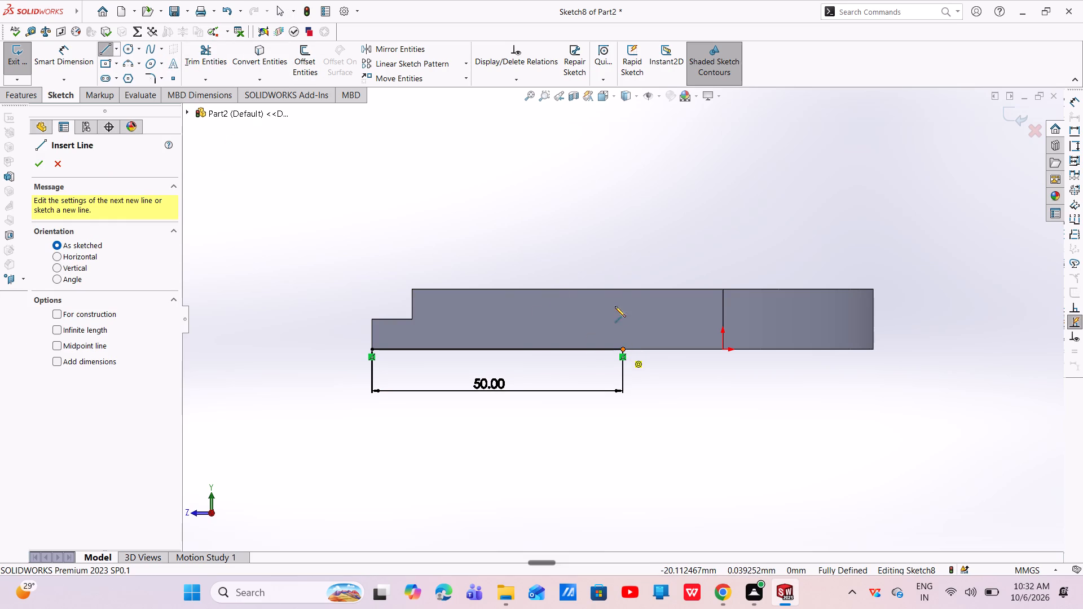
click(623, 290)
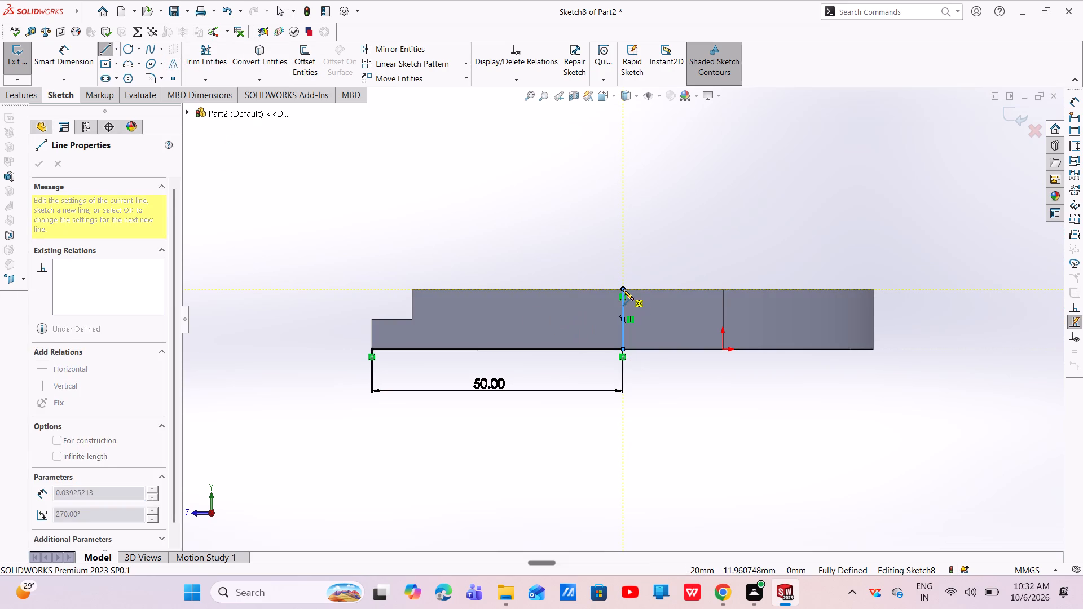
key(Escape)
key(Escape)
Delete the 50 mm dimension and the bottom-edge line, keeping the vertical line.
click(488, 383)
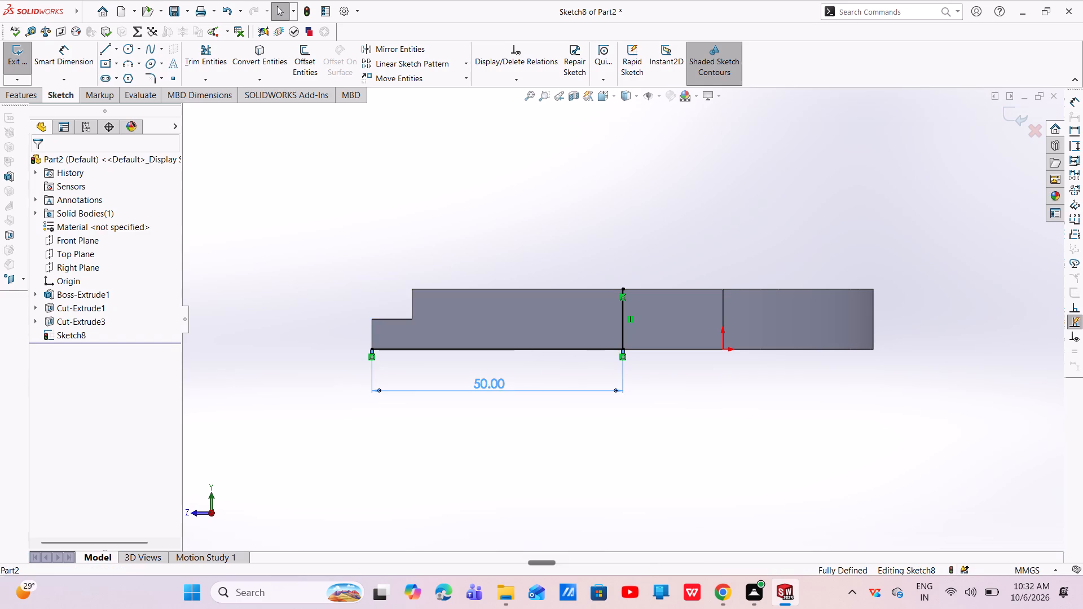
right_click(488, 383)
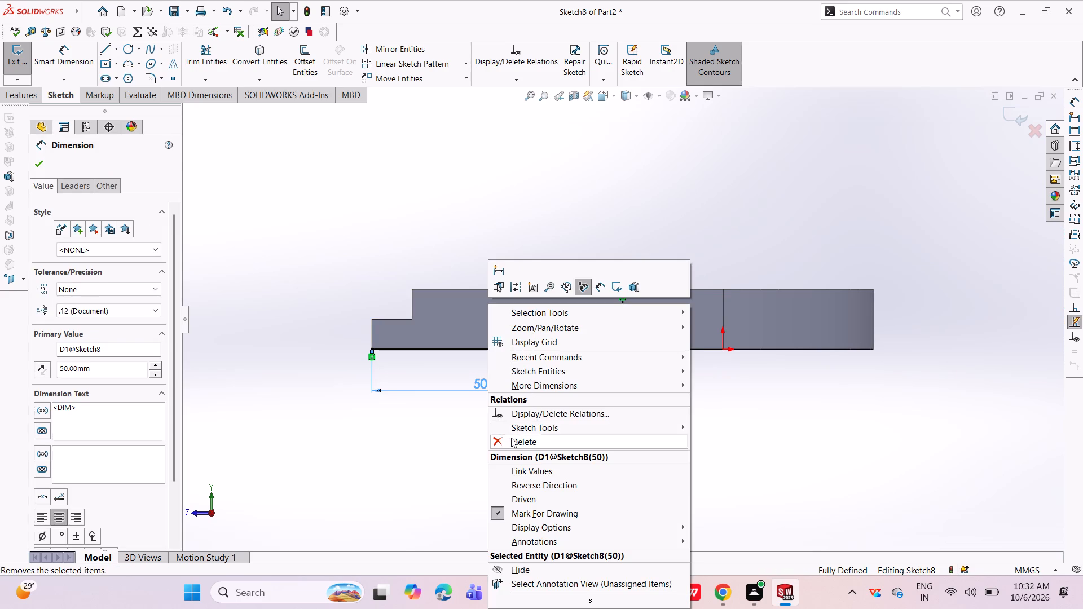
click(511, 438)
click(517, 348)
right_click(517, 348)
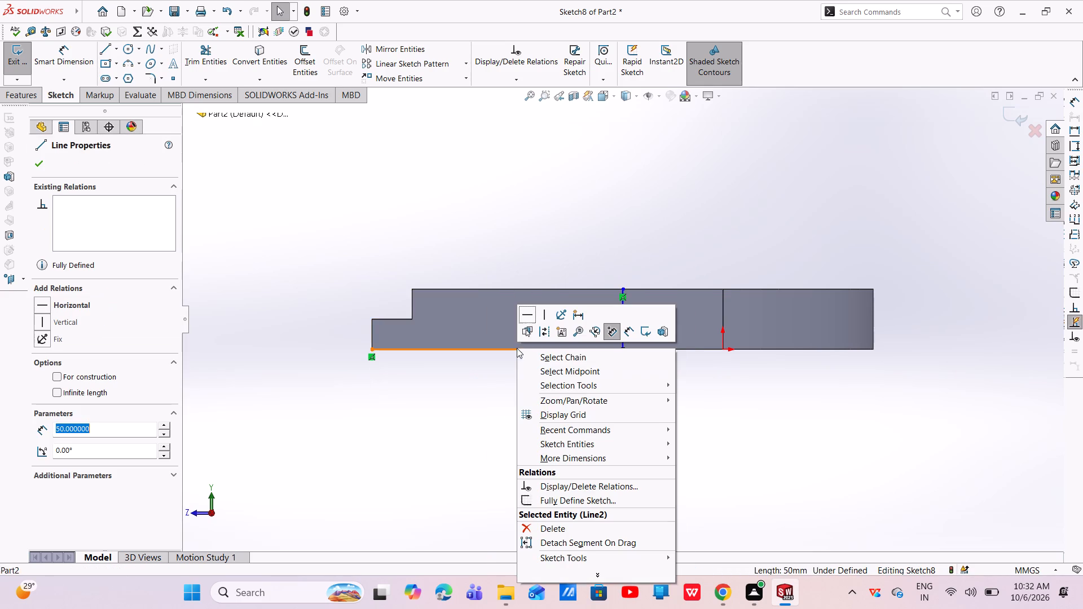
click(551, 529)
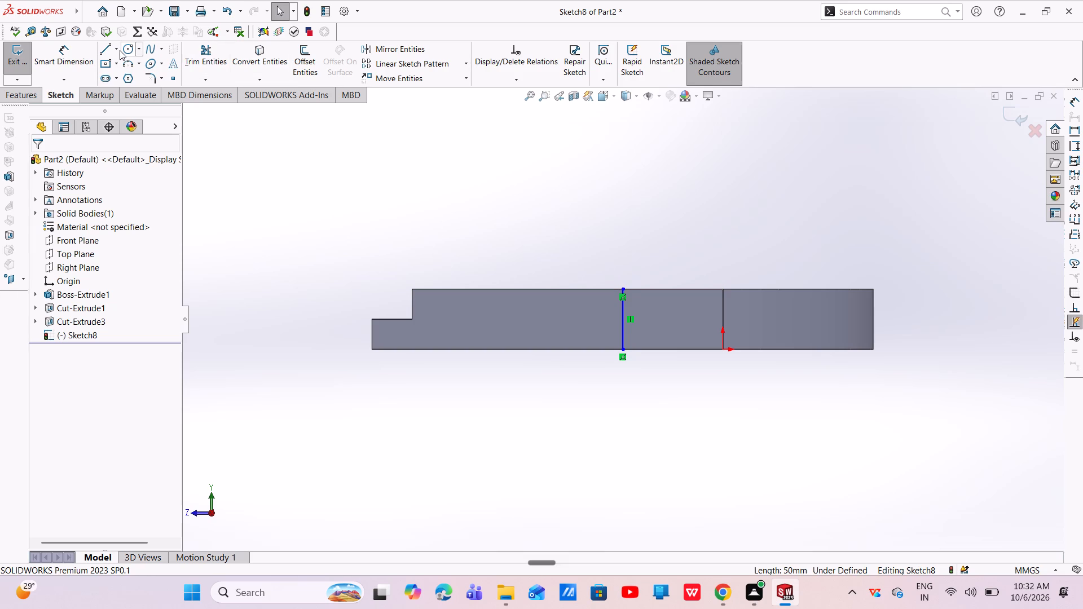
Draw a second vertical line about 12 mm long, continuing upward from the first one at the plate's top edge.
click(103, 53)
click(623, 289)
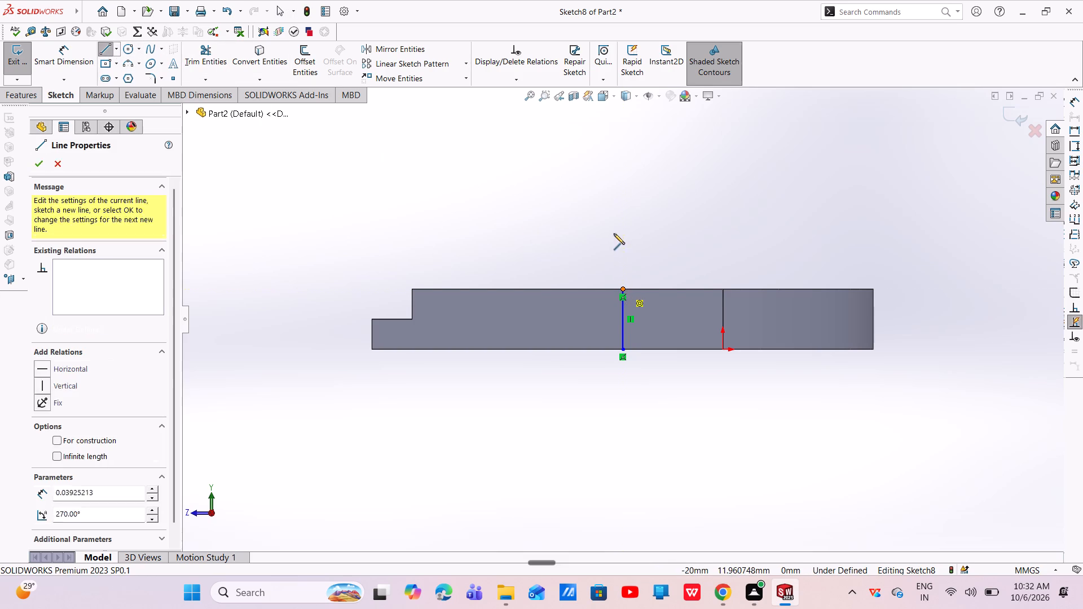
click(622, 230)
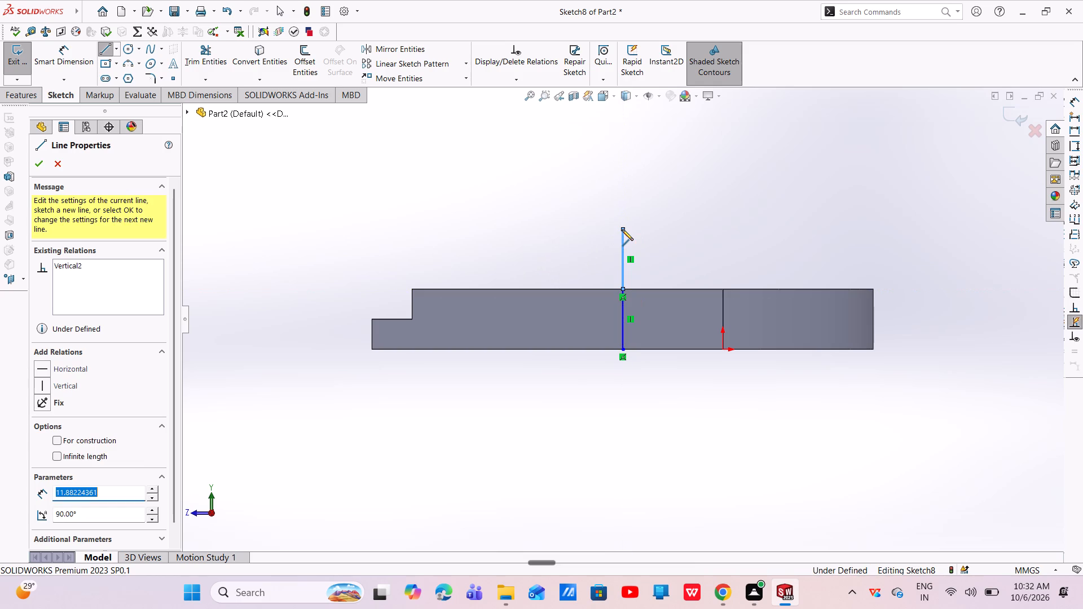
key(Escape)
Dimension the vertical line above the plate as 12 mm.
click(82, 50)
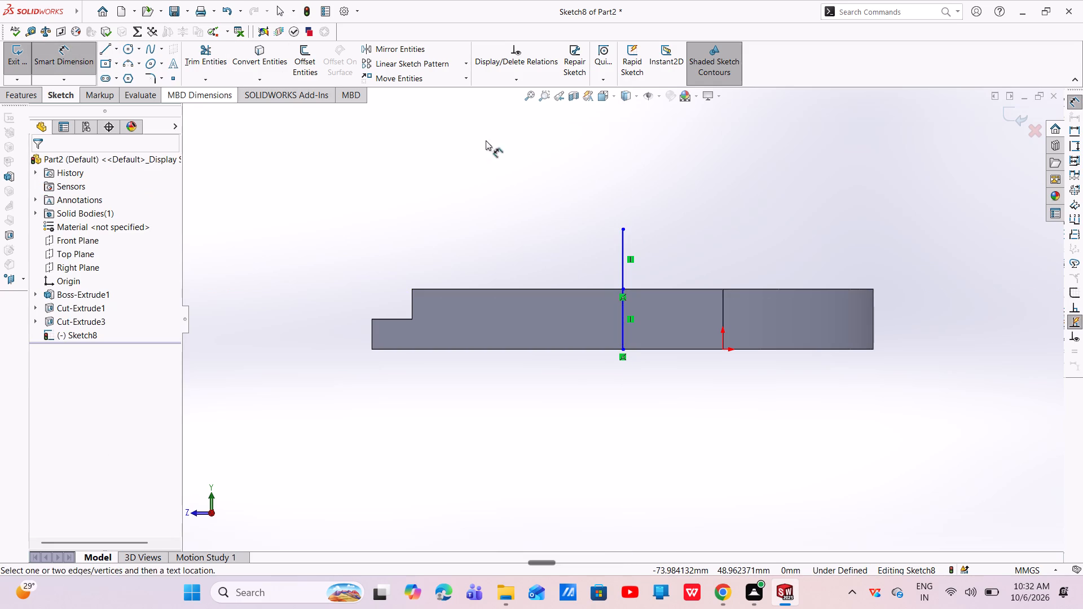
click(624, 265)
click(665, 259)
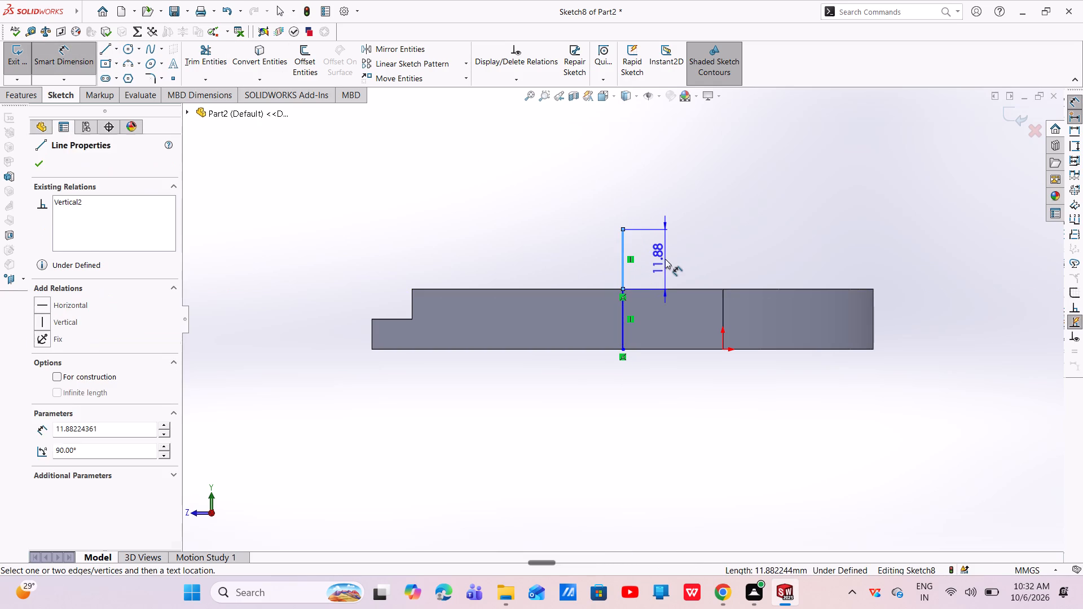
key(BackSpace)
text(12)
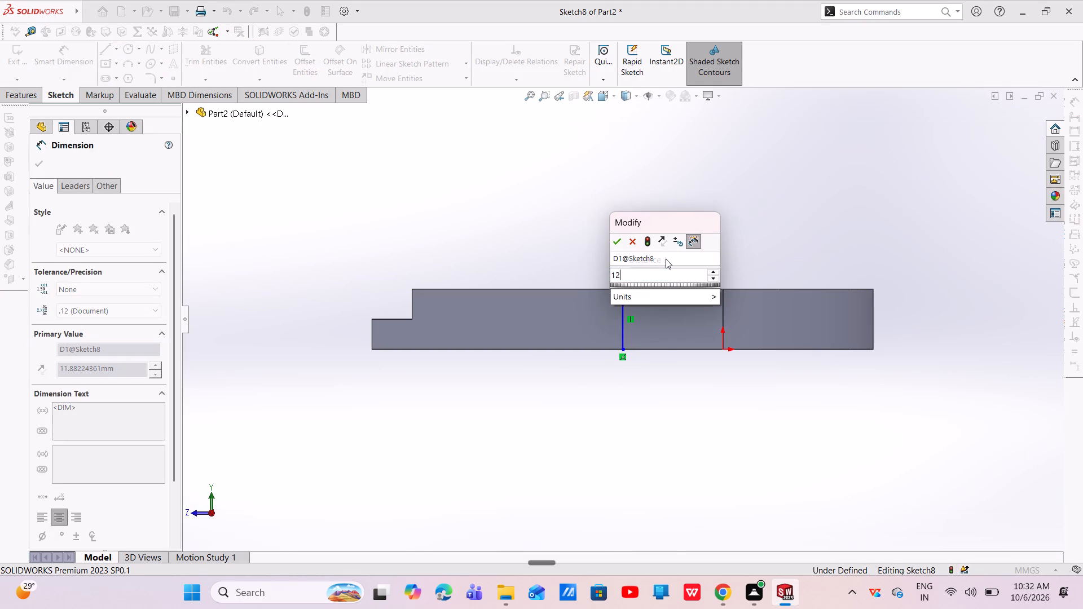
key(Return)
key(Escape)
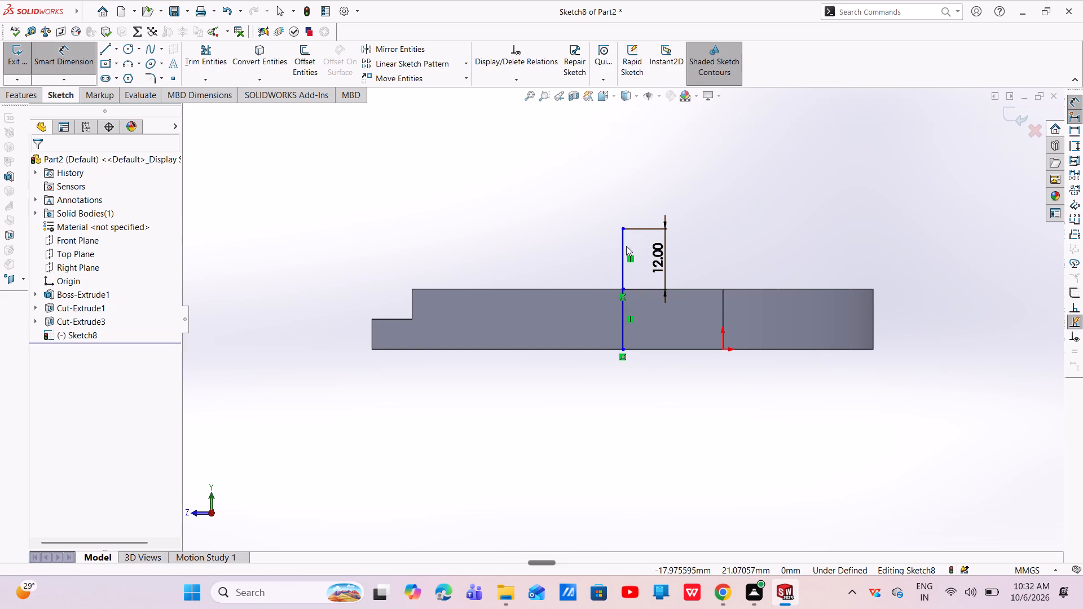
Delete the lower vertical line that spans the plate's thickness, keeping the line above the plate.
click(622, 308)
right_click(622, 308)
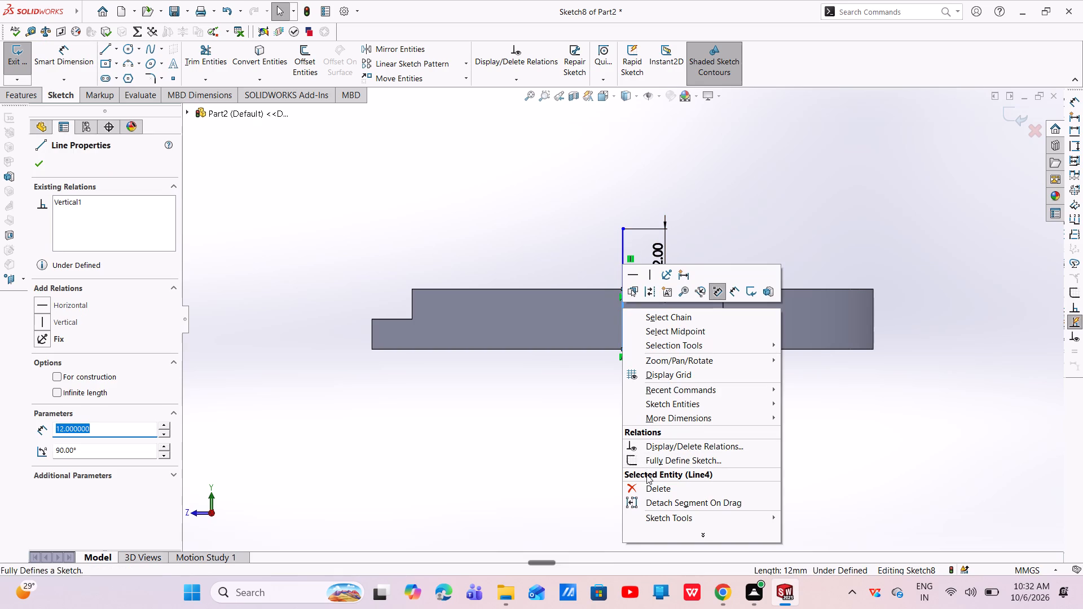
click(653, 492)
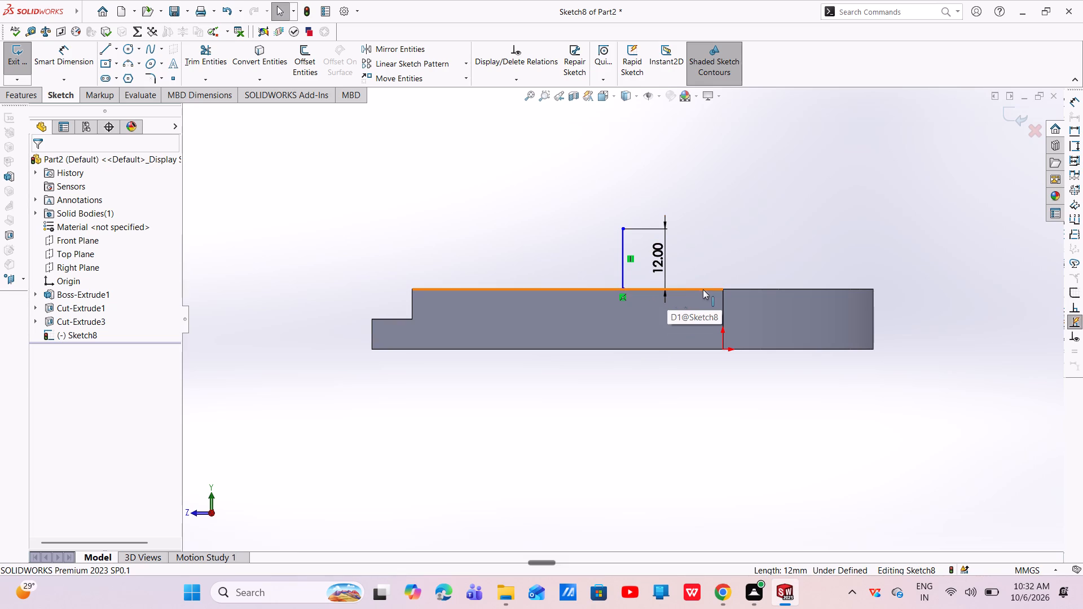
Set the length of the vertical line above the plate to 13 mm.
double_click(662, 262)
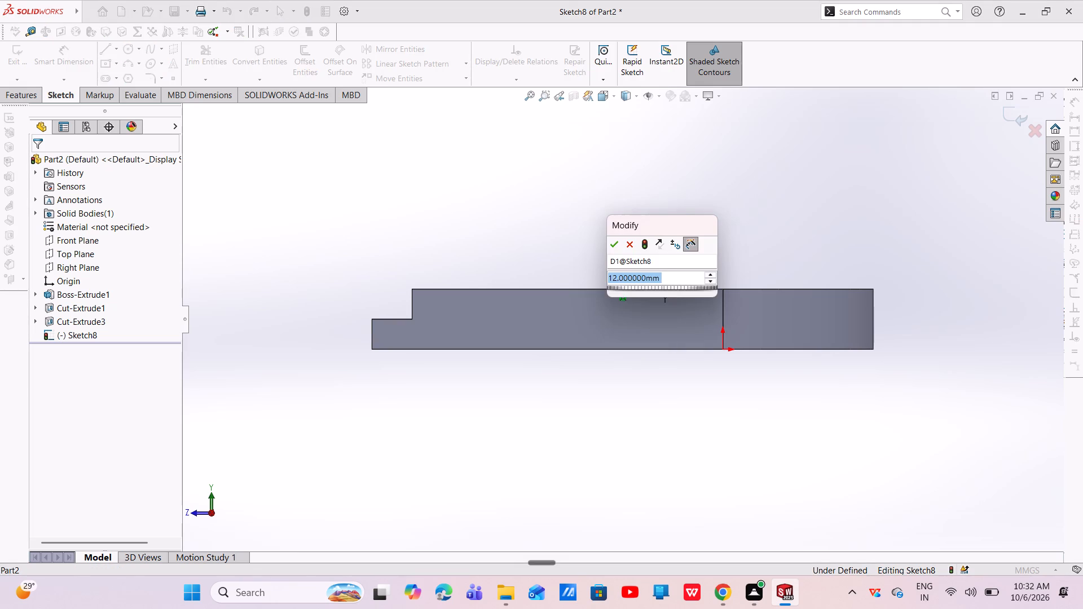
key(BackSpace)
text(13)
key(Return)
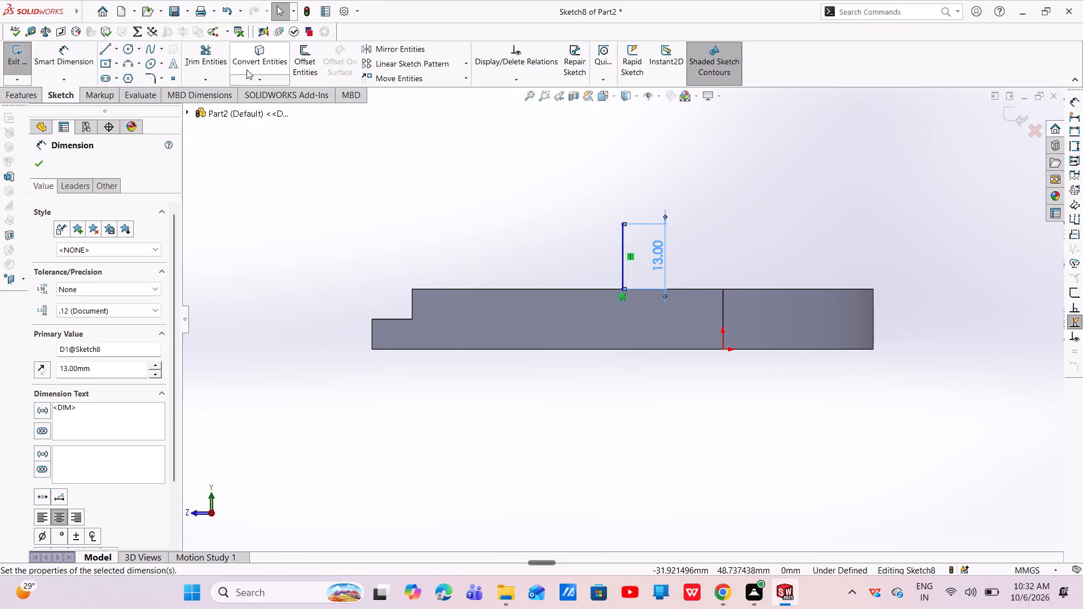
Draw a horizontal line about 14 mm long from the vertical line's upper end toward the plate's stepped end.
click(109, 48)
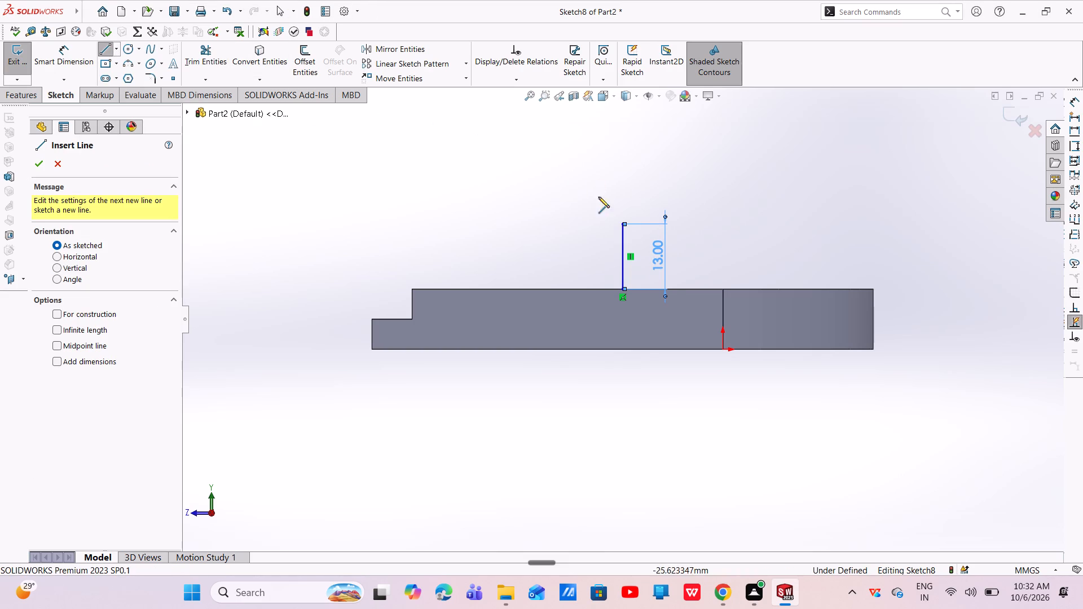
click(623, 224)
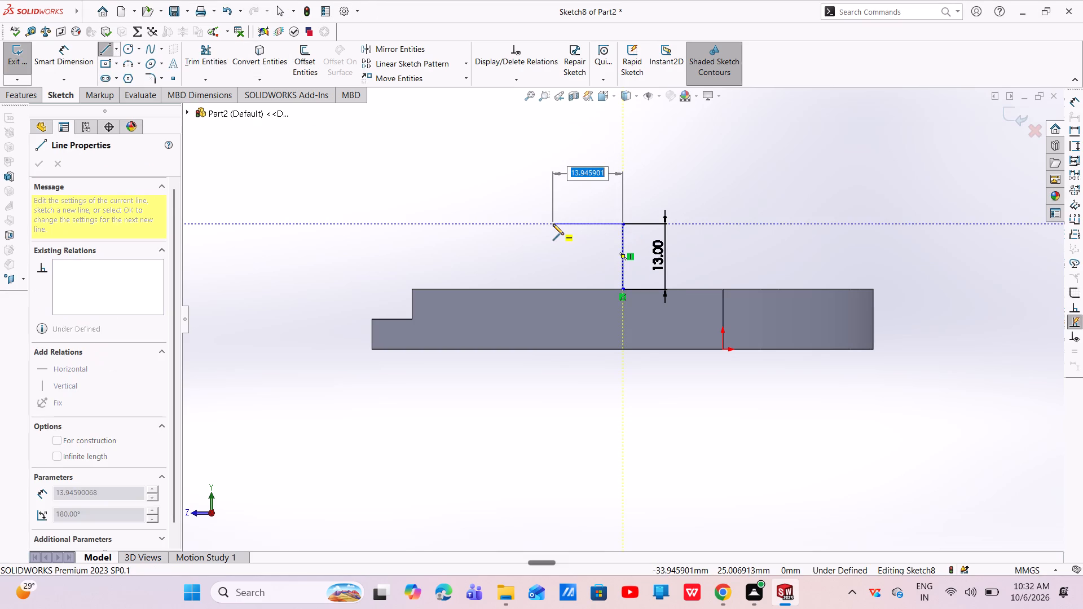
click(553, 224)
key(Escape)
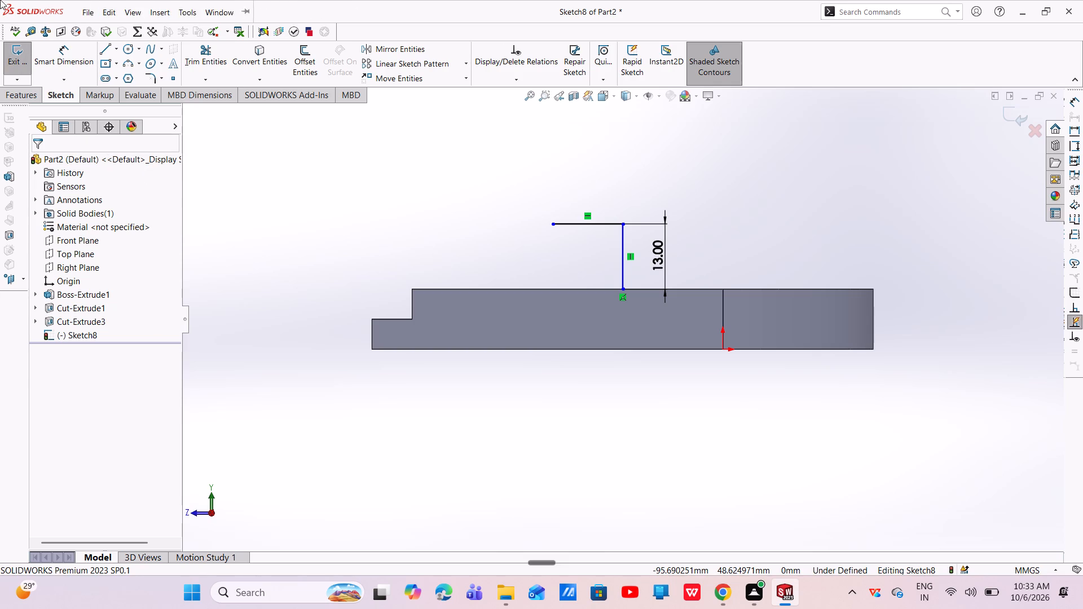
Dimension the horizontal line above the plate as 12 mm.
click(75, 52)
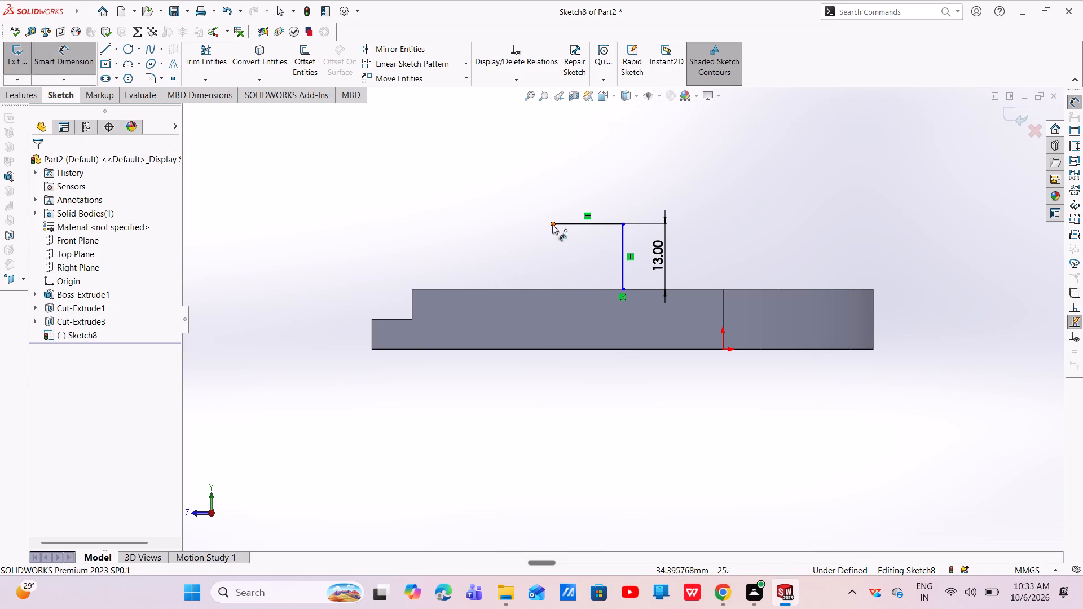
click(596, 226)
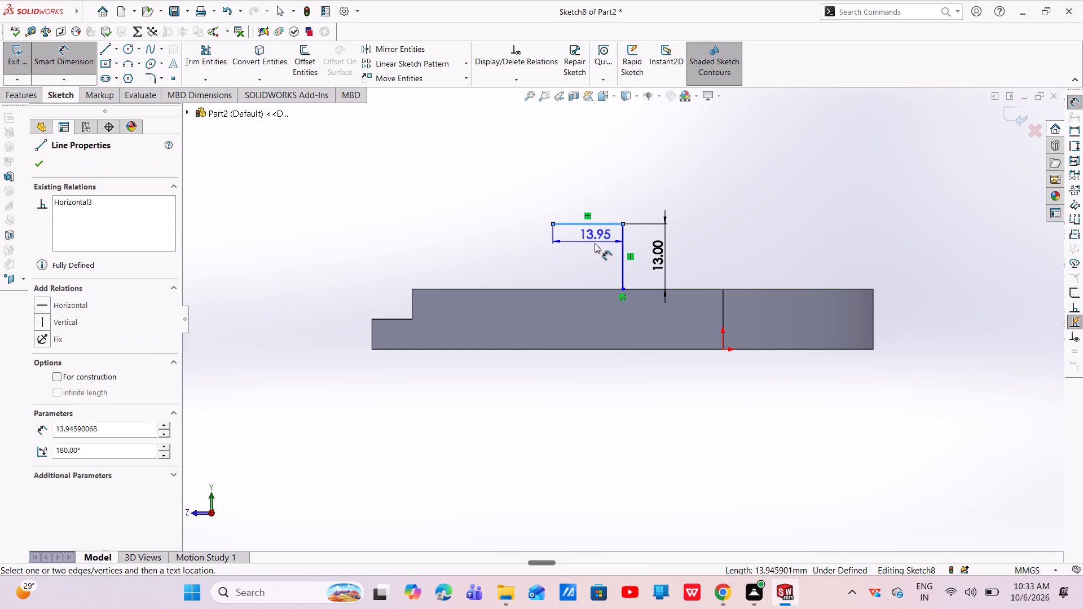
click(592, 254)
key(BackSpace)
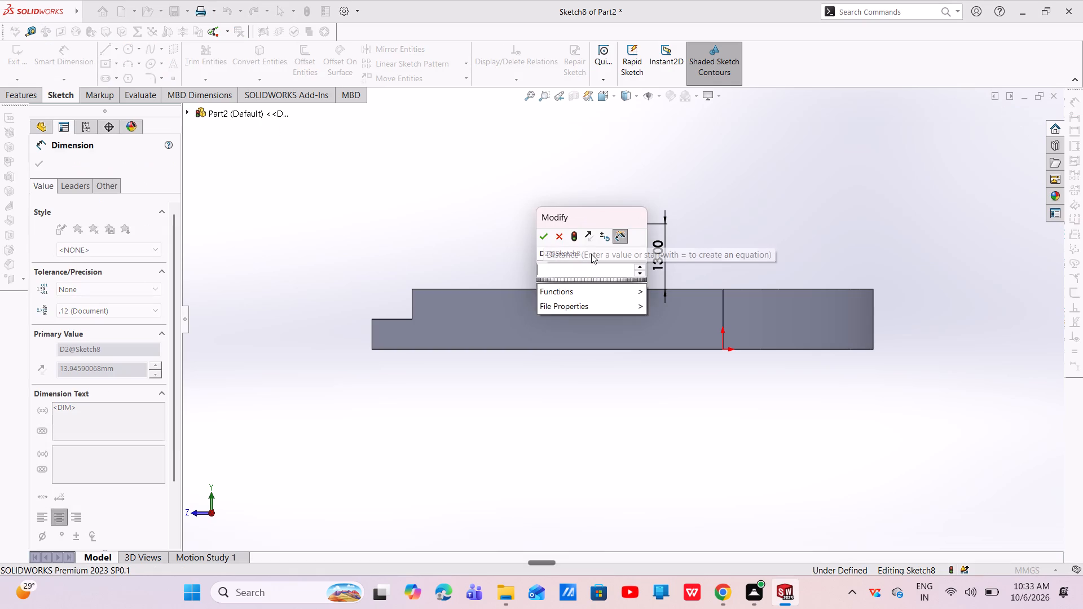
text(12)
key(Return)
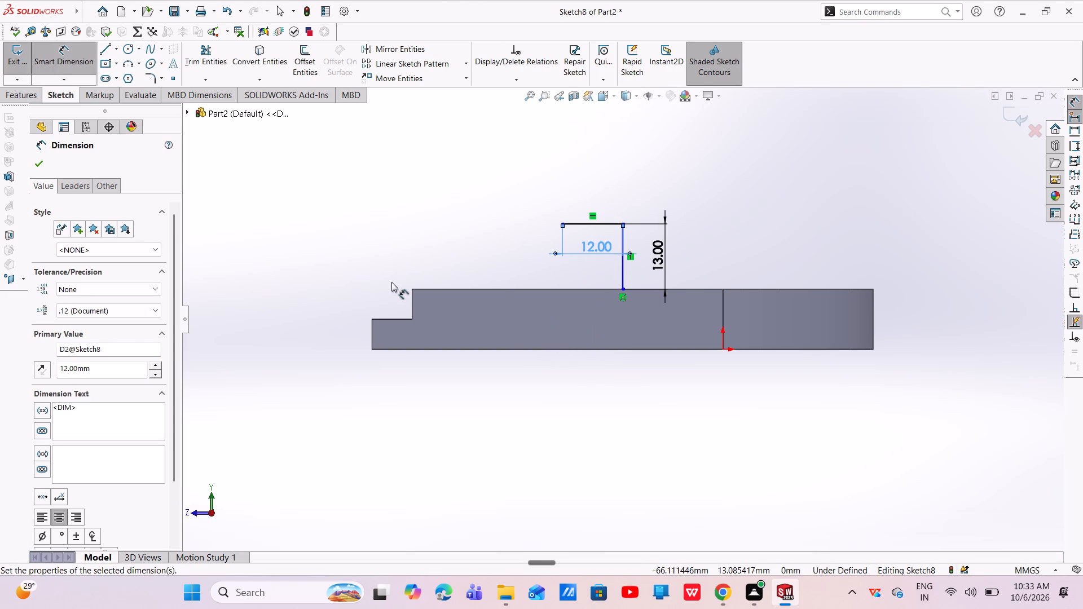
key(Escape)
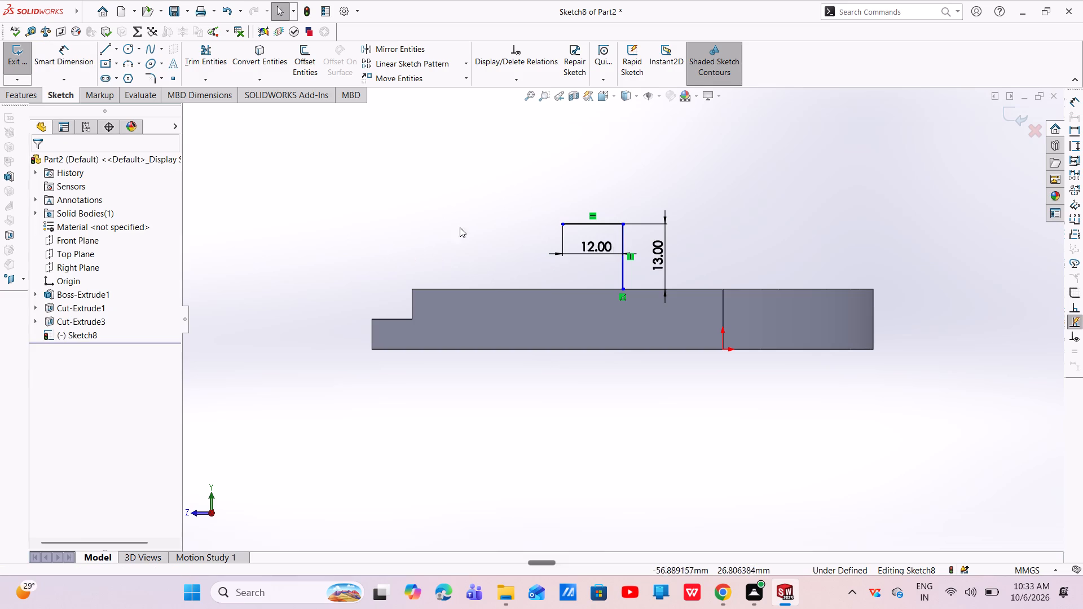
Draw a vertical line upward from the free end of the 12 mm horizontal line.
click(104, 48)
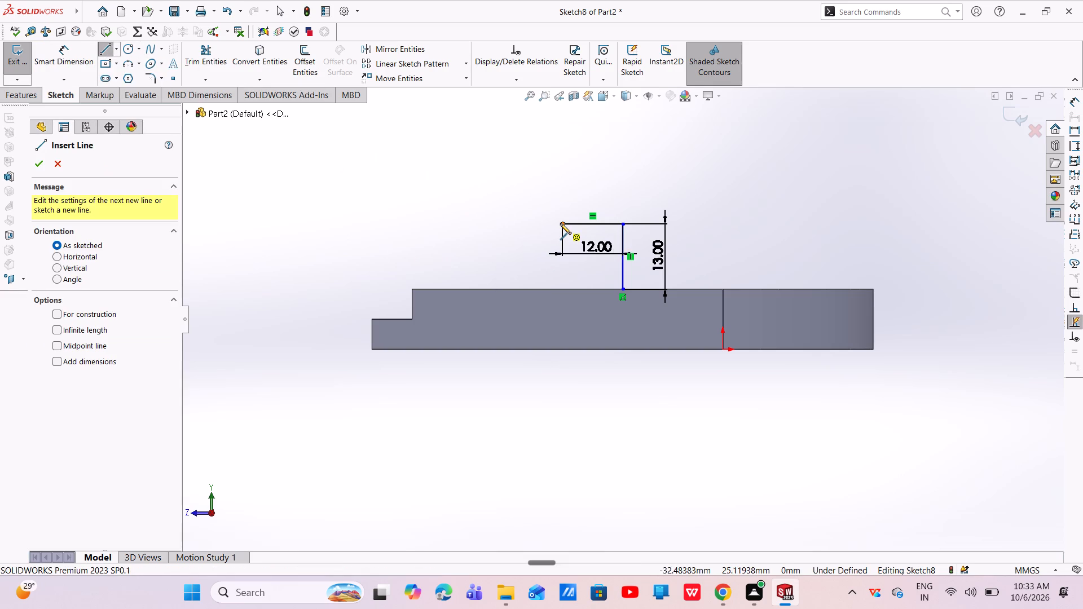
click(560, 223)
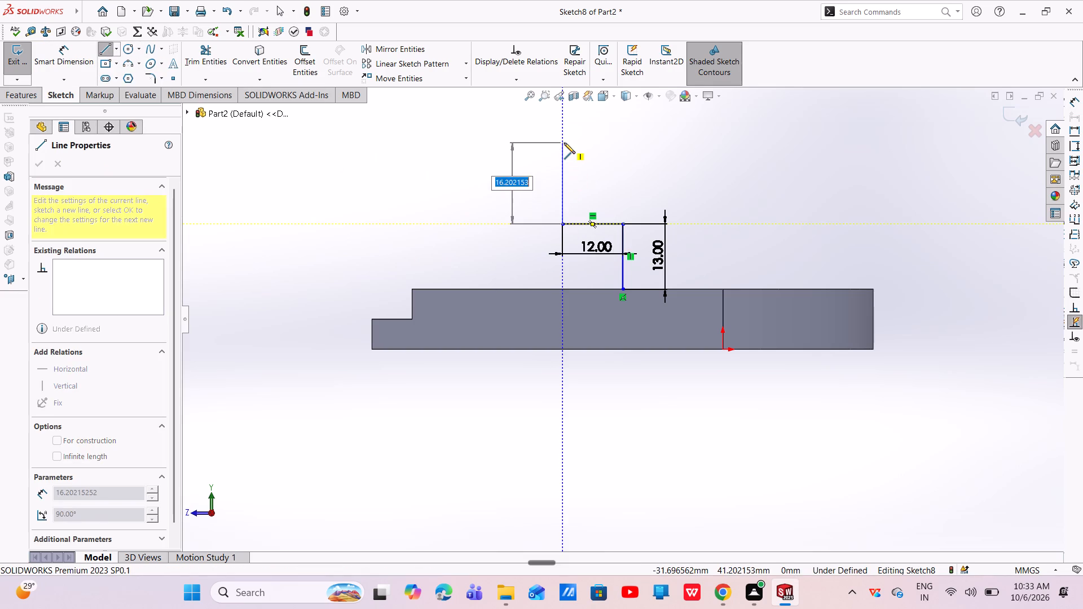
scroll(564, 143, up, 3)
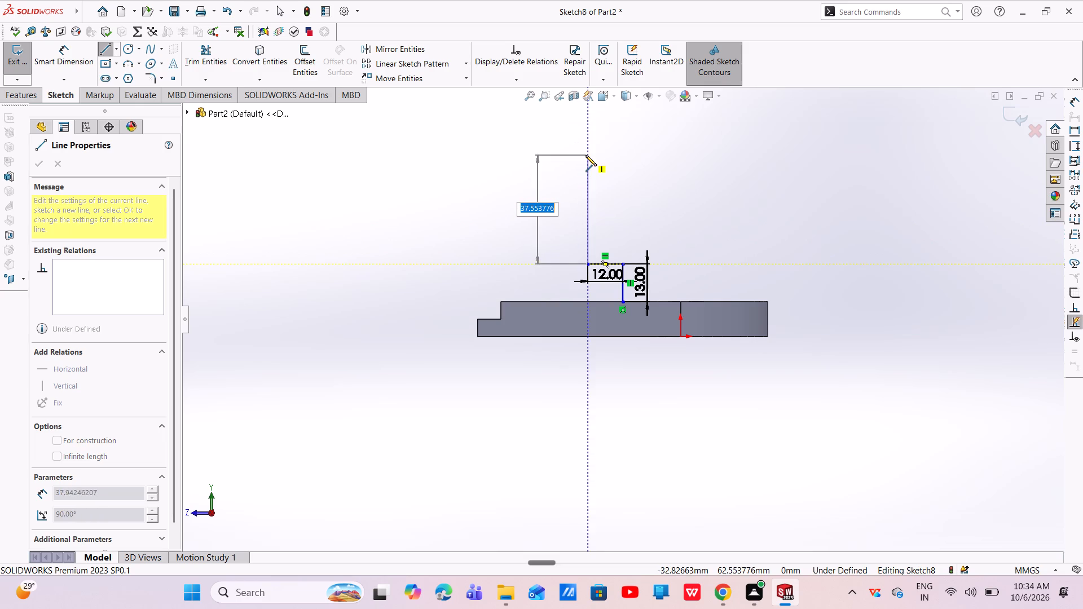
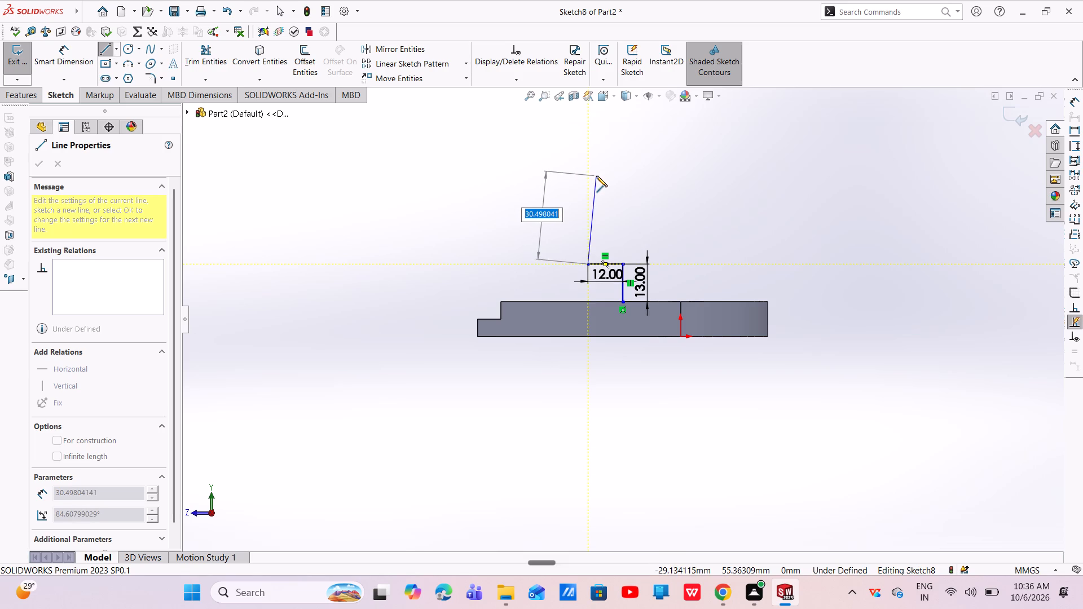
Finish the vertical line above the 12 mm horizontal line at a length of about 36 mm.
click(590, 160)
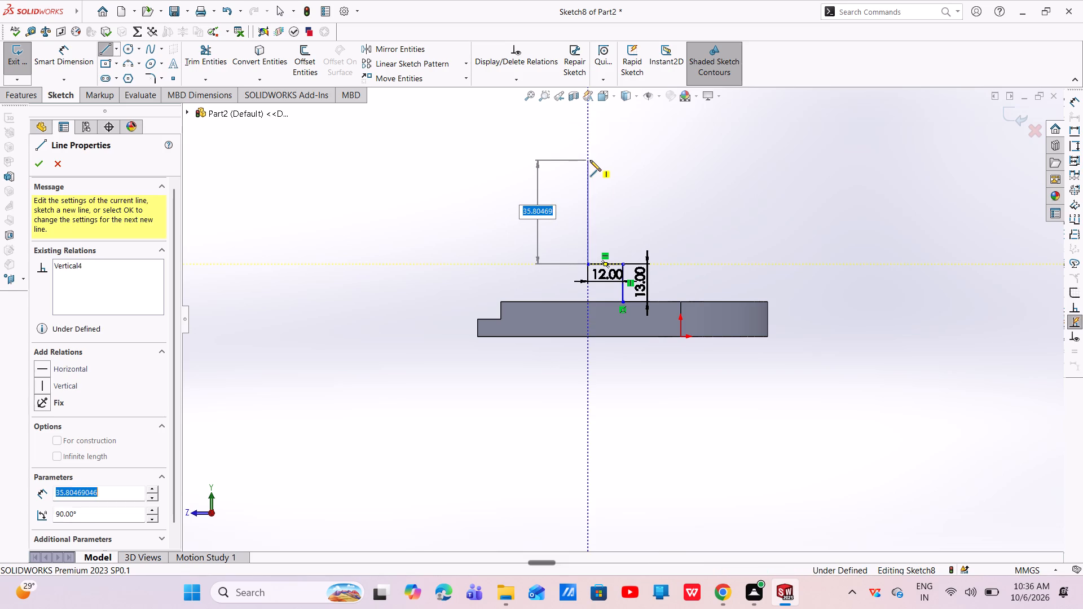
right_click(588, 162)
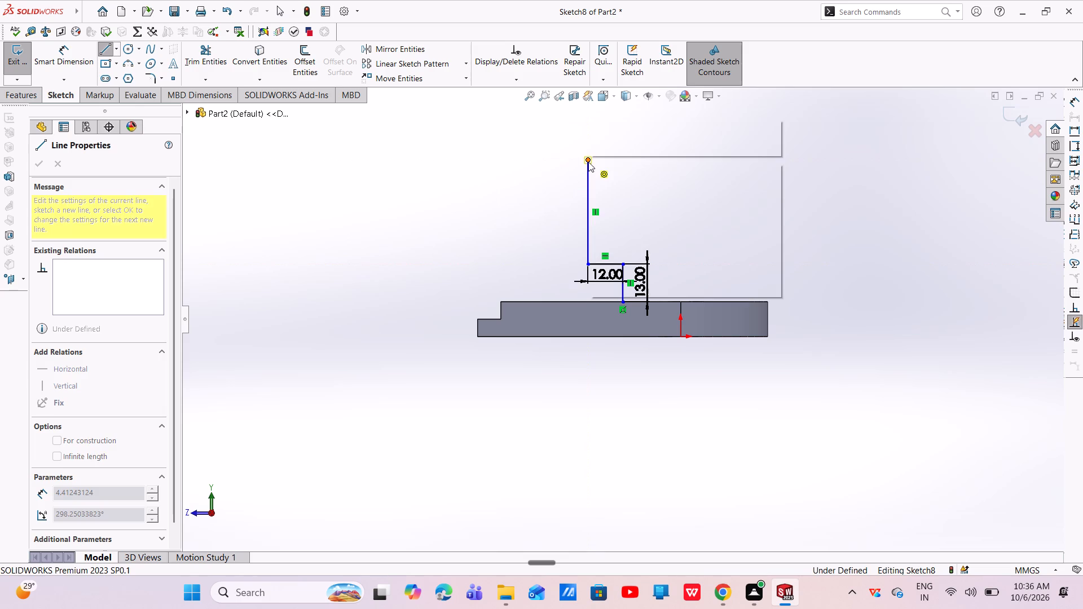
click(611, 173)
Dimension the upper vertical line as 40 mm.
click(74, 52)
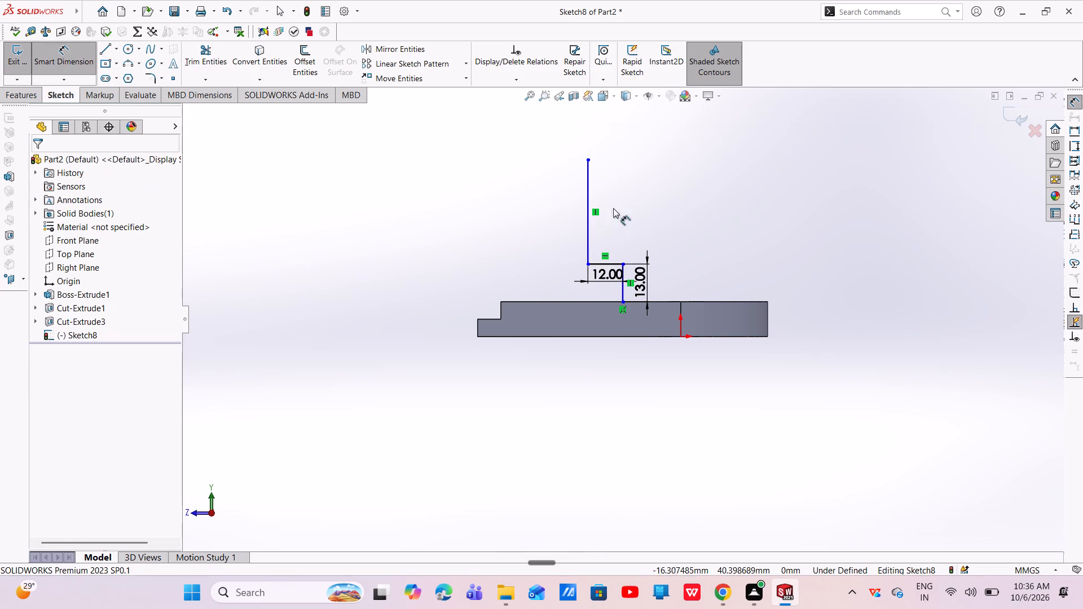
click(590, 199)
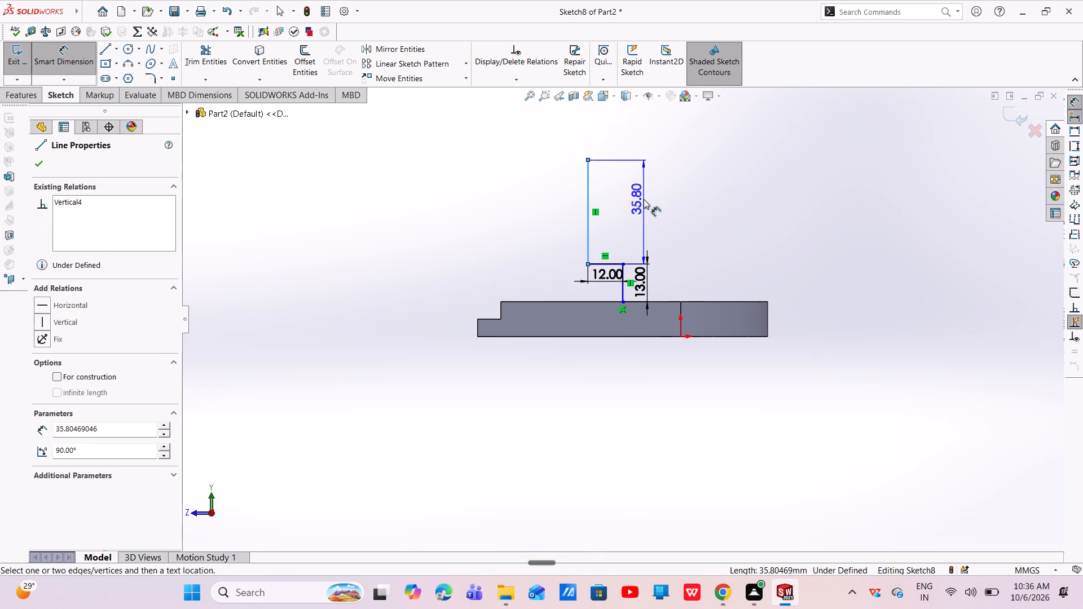
click(644, 199)
key(BackSpace)
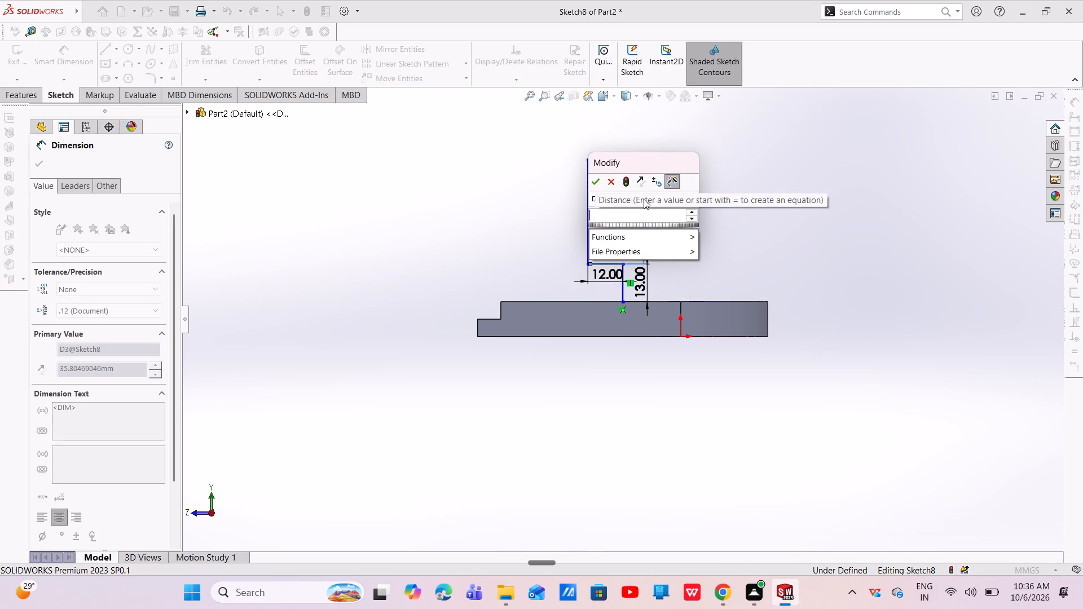
text(40)
key(Return)
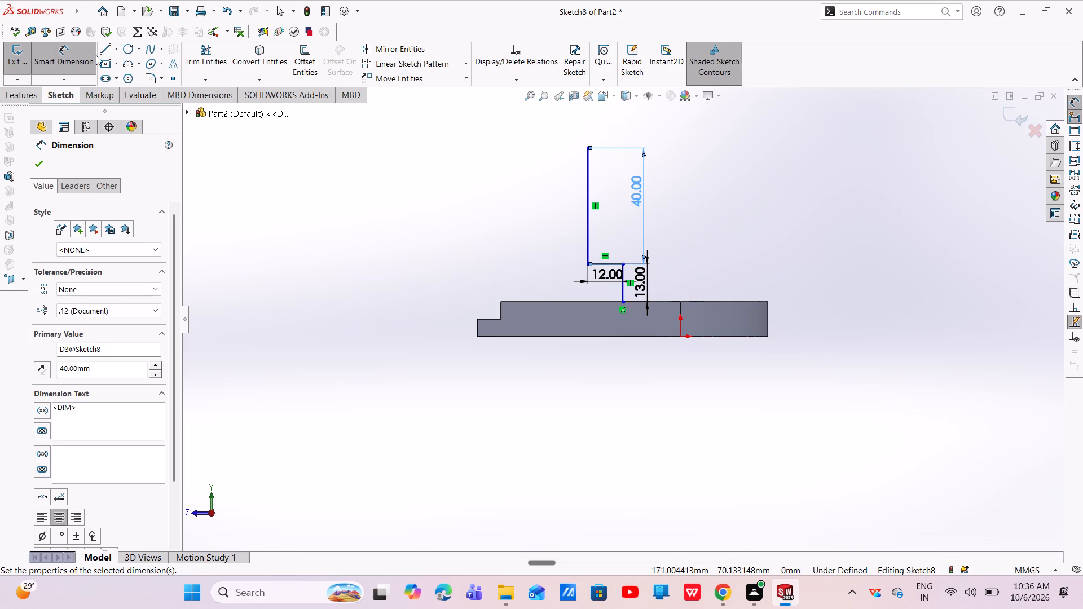
click(40, 165)
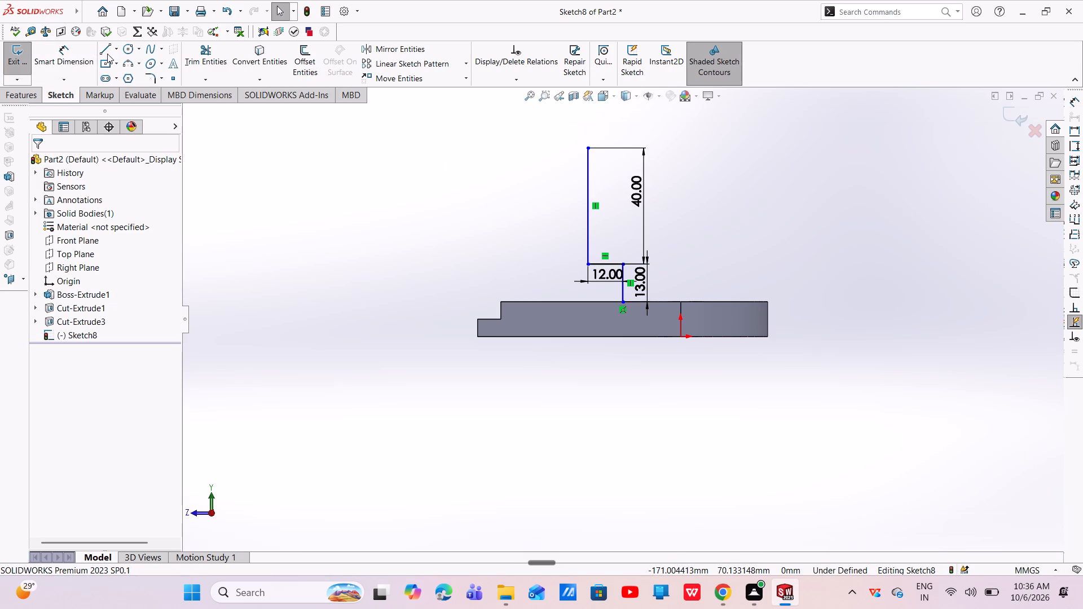
Draw a horizontal line about 39 mm long joining the upper vertical line's top end, extending toward the plate's stepped end.
click(104, 52)
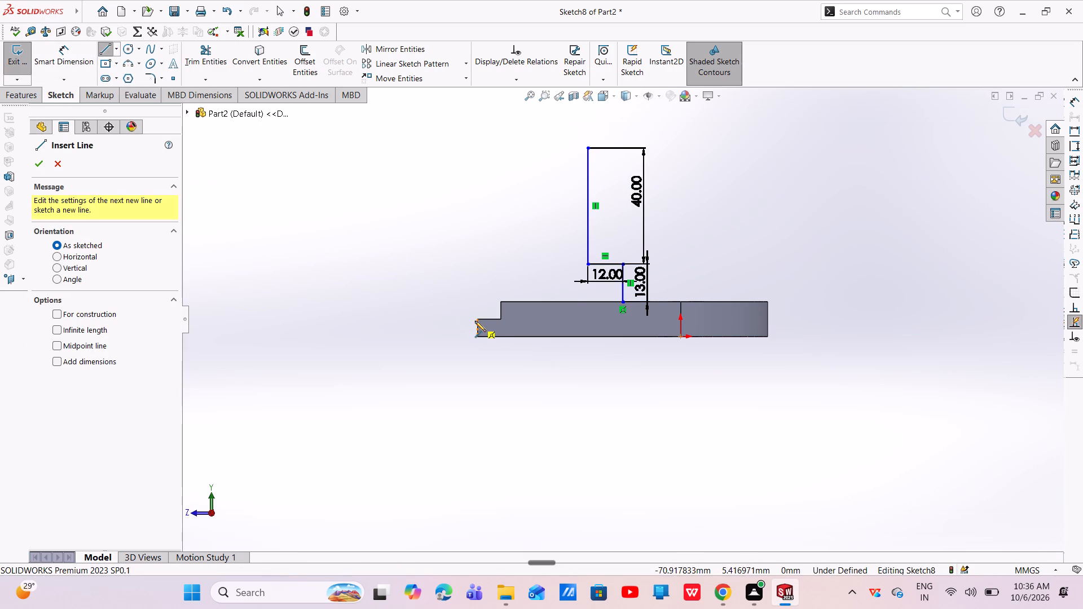
click(474, 149)
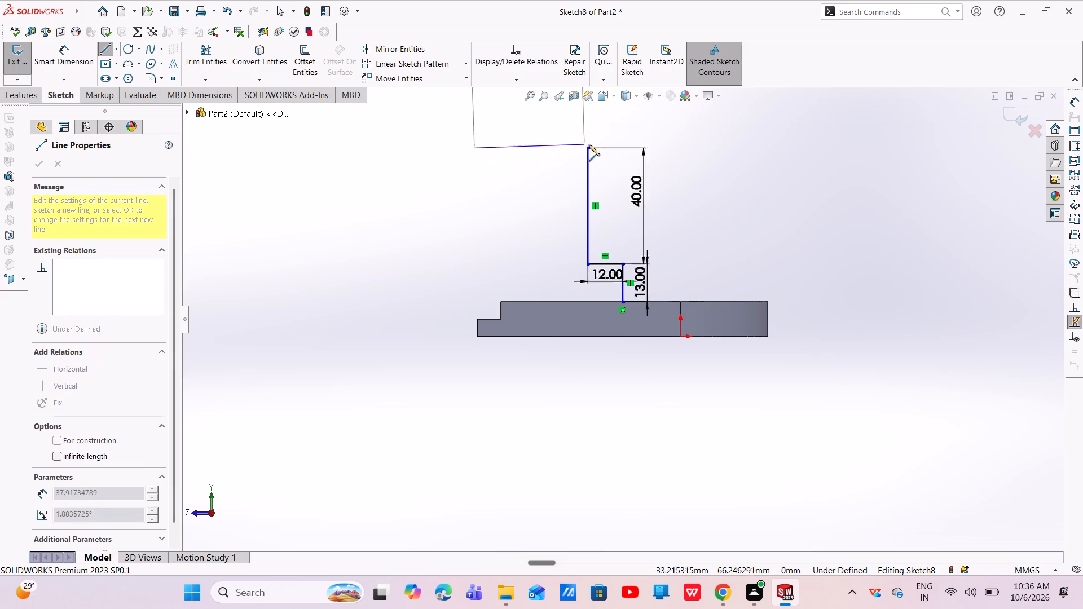
click(585, 147)
key(Escape)
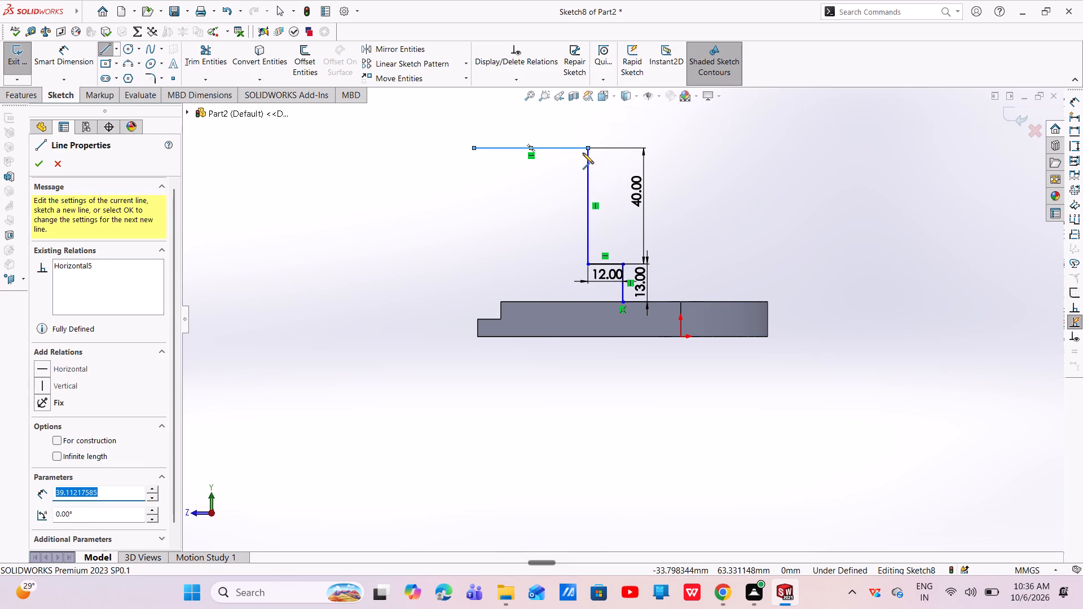
click(556, 143)
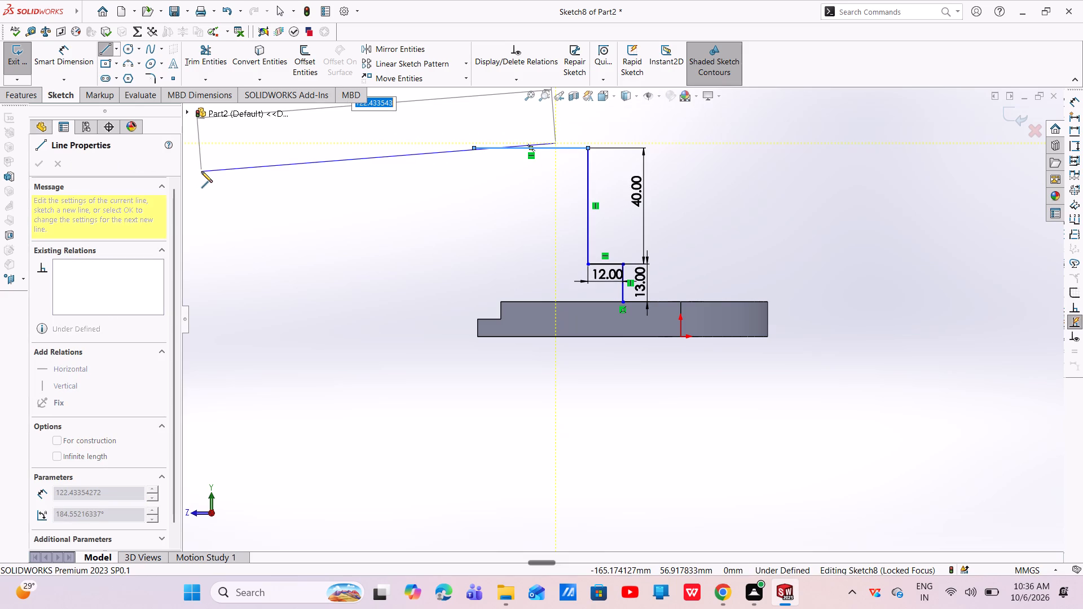
key(Escape)
key(Escape)
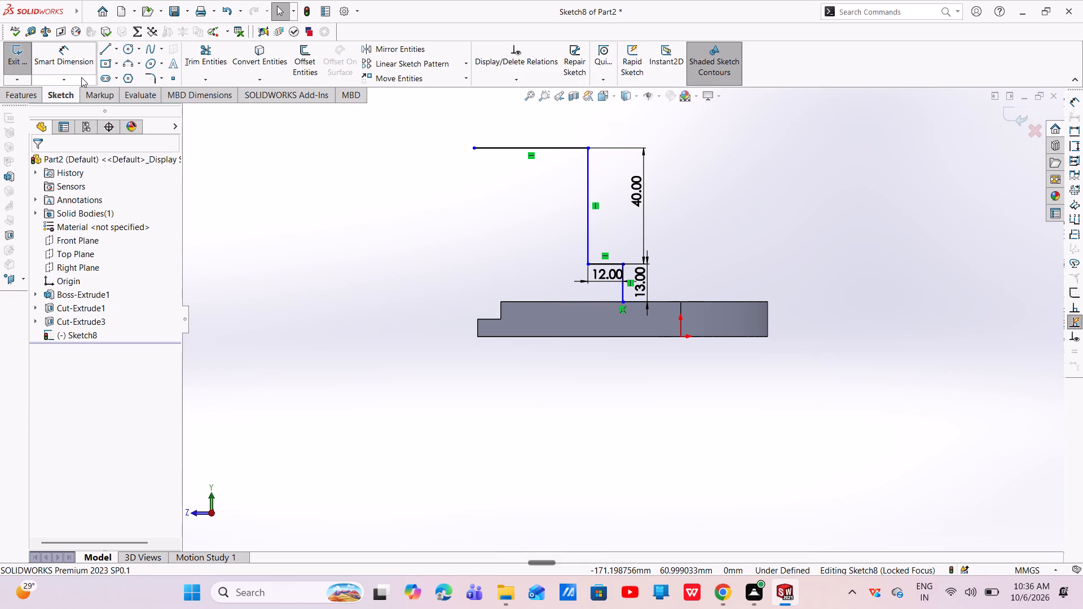
Dimension the top horizontal line as 40 mm.
click(82, 64)
click(546, 145)
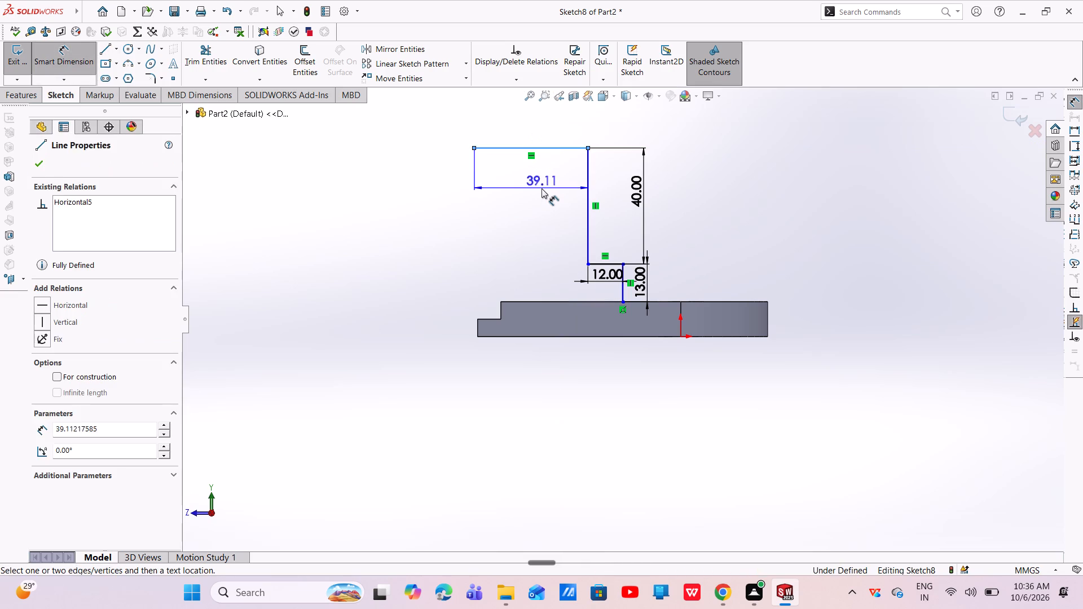
click(541, 188)
key(BackSpace)
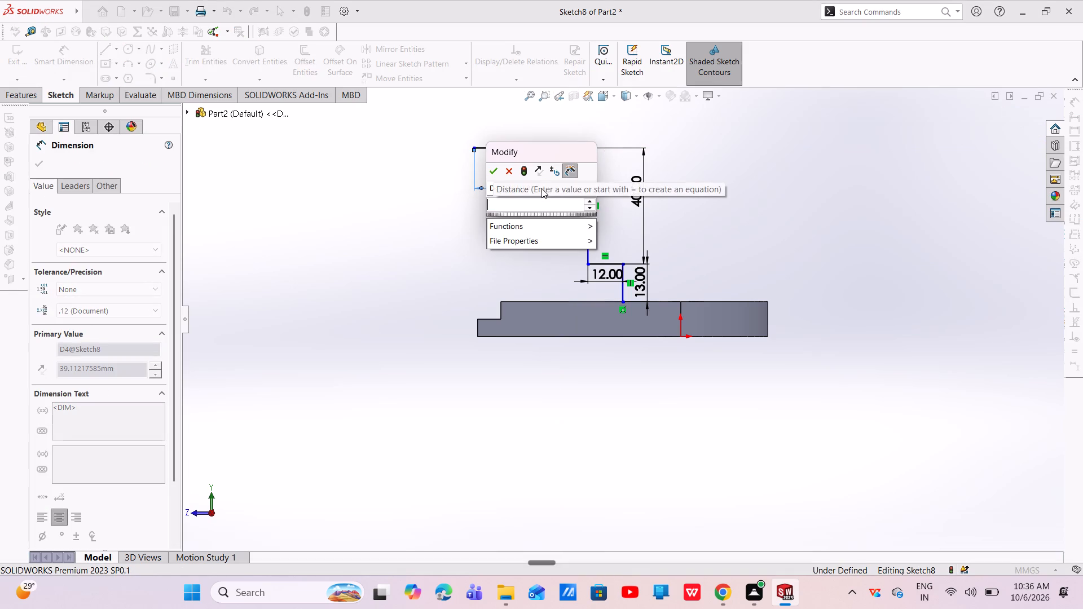
text(40)
key(Return)
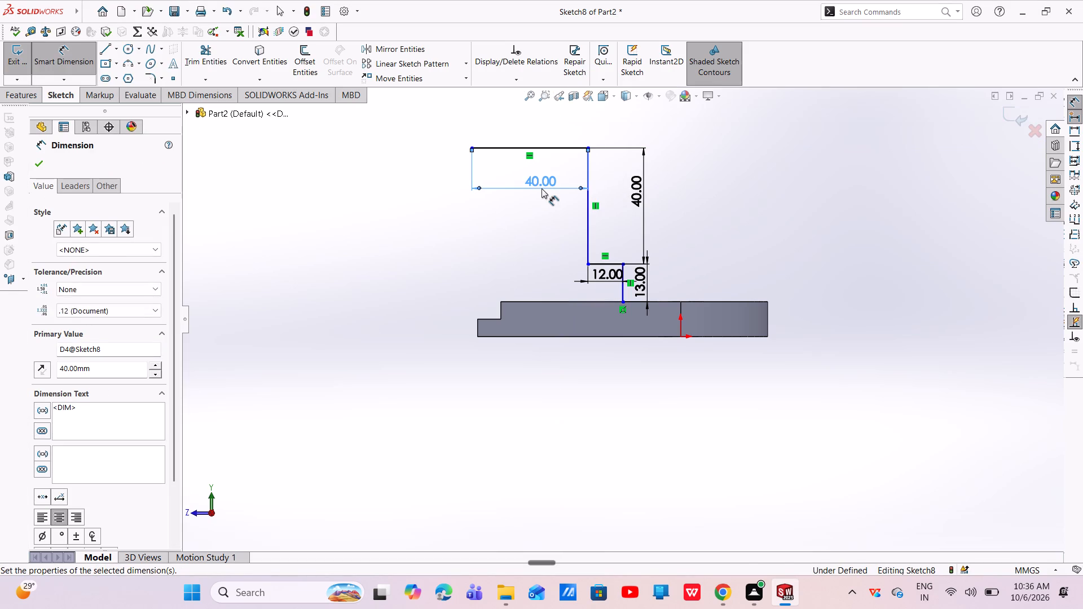
key(Escape)
Draw a line from the top horizontal line's free end down to the outer corner of the plate's end step.
click(105, 52)
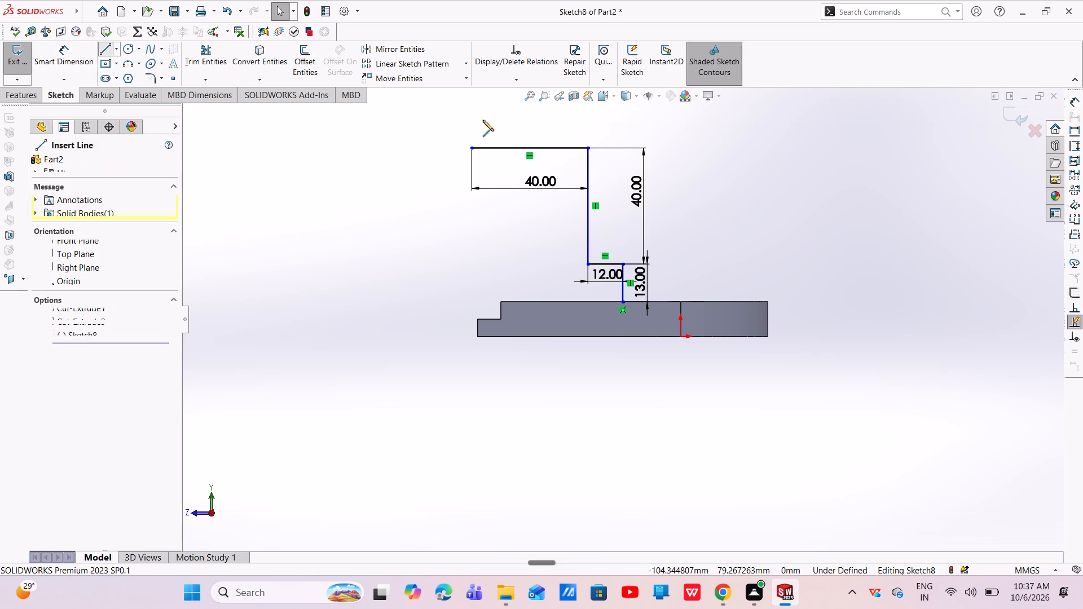
click(469, 150)
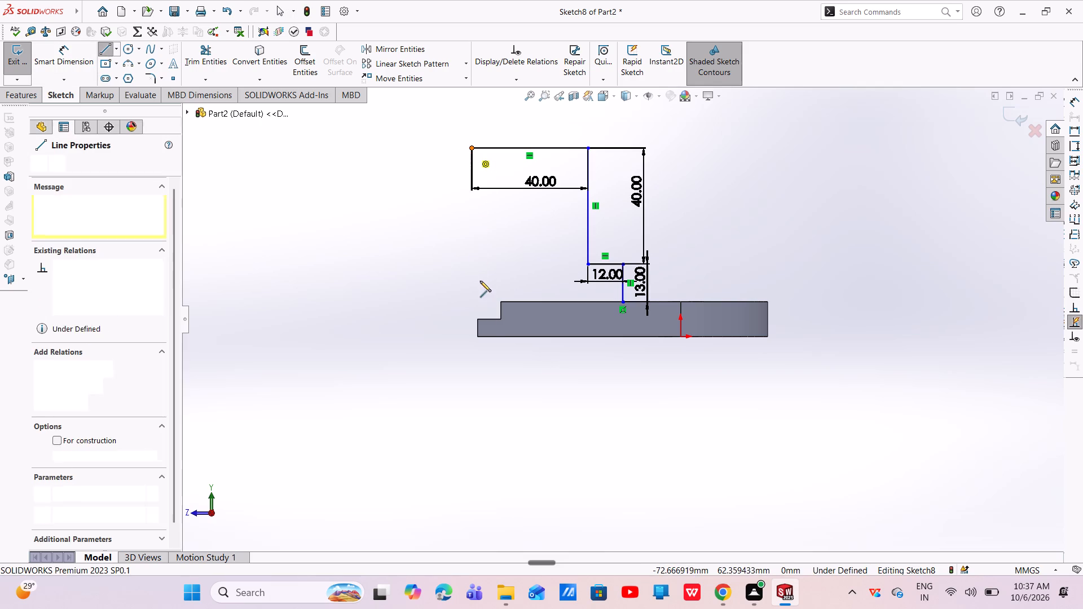
click(477, 322)
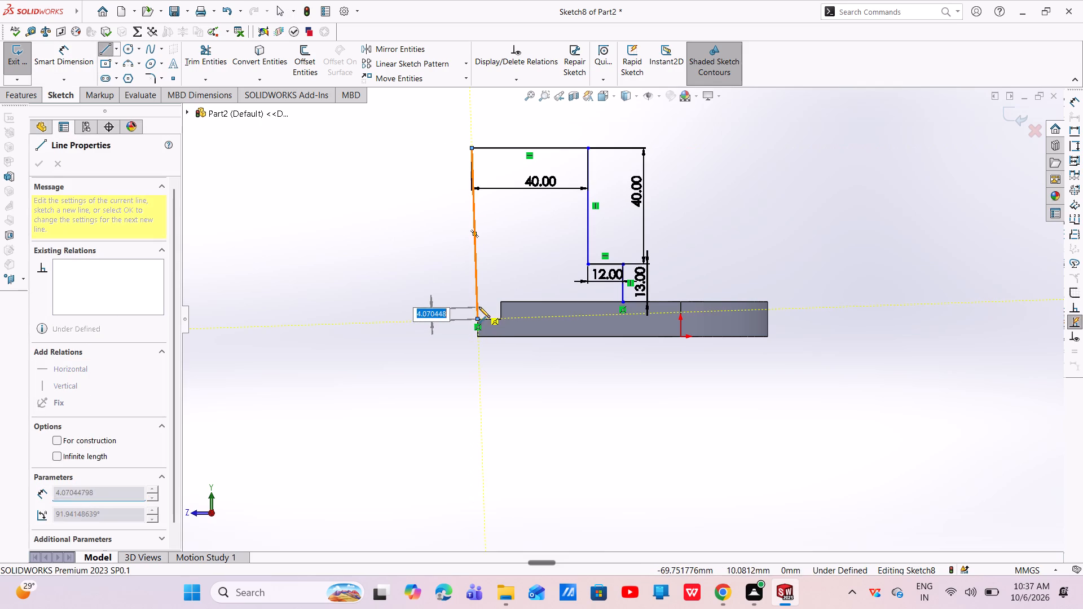
key(Escape)
Apply a vertical relation to the line that runs down to the plate's end step.
click(476, 234)
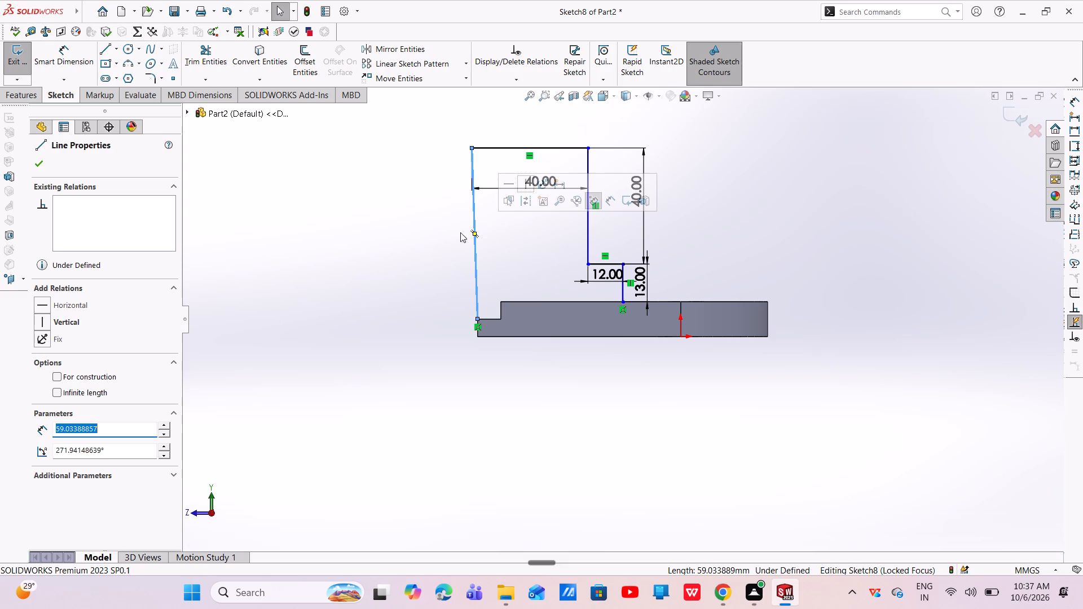
click(42, 320)
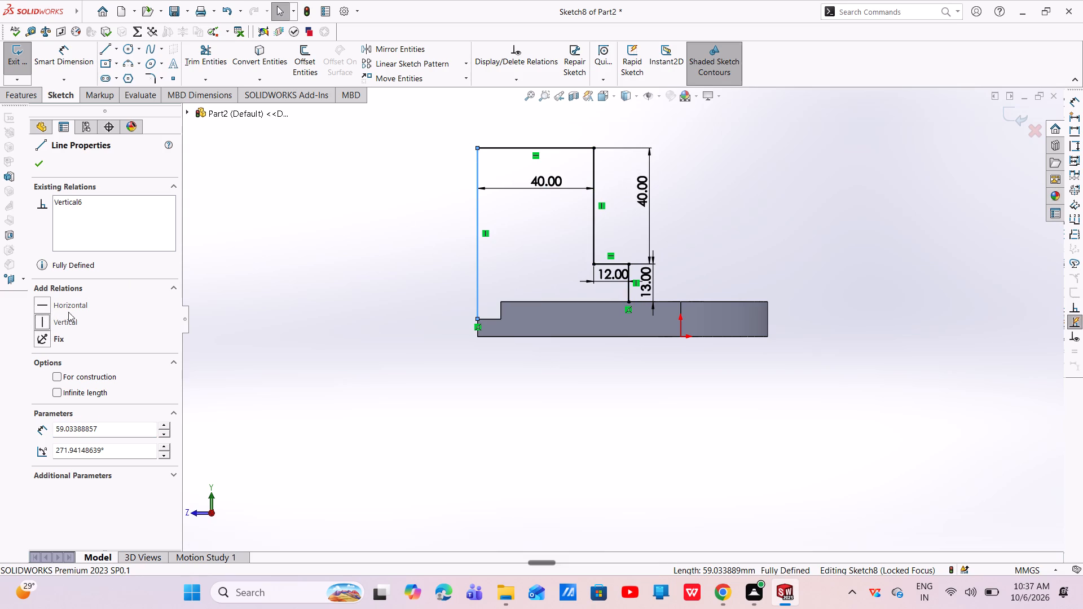
key(Escape)
Delete the vertical line between the top horizontal line and the plate's end step.
scroll(640, 284, down, 4)
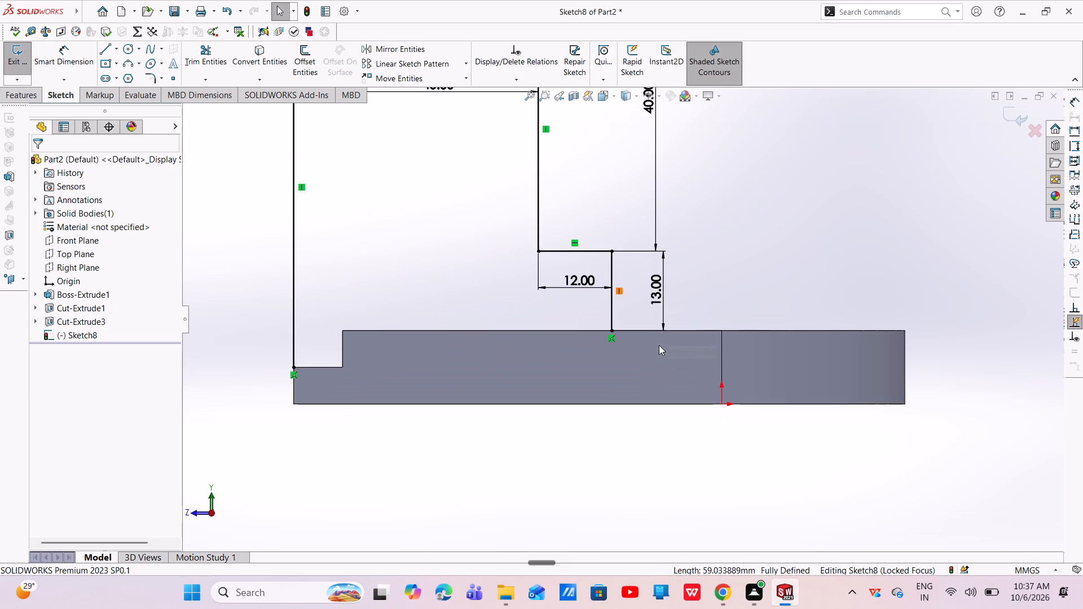
scroll(658, 342, down, 6)
scroll(614, 329, up, 9)
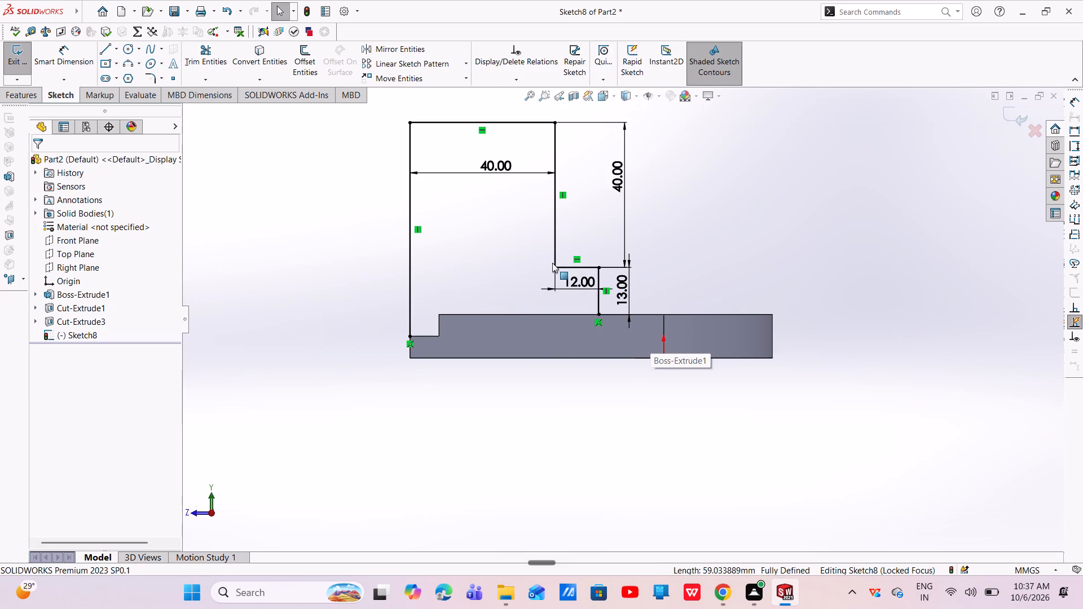
key(Escape)
click(411, 248)
right_click(411, 248)
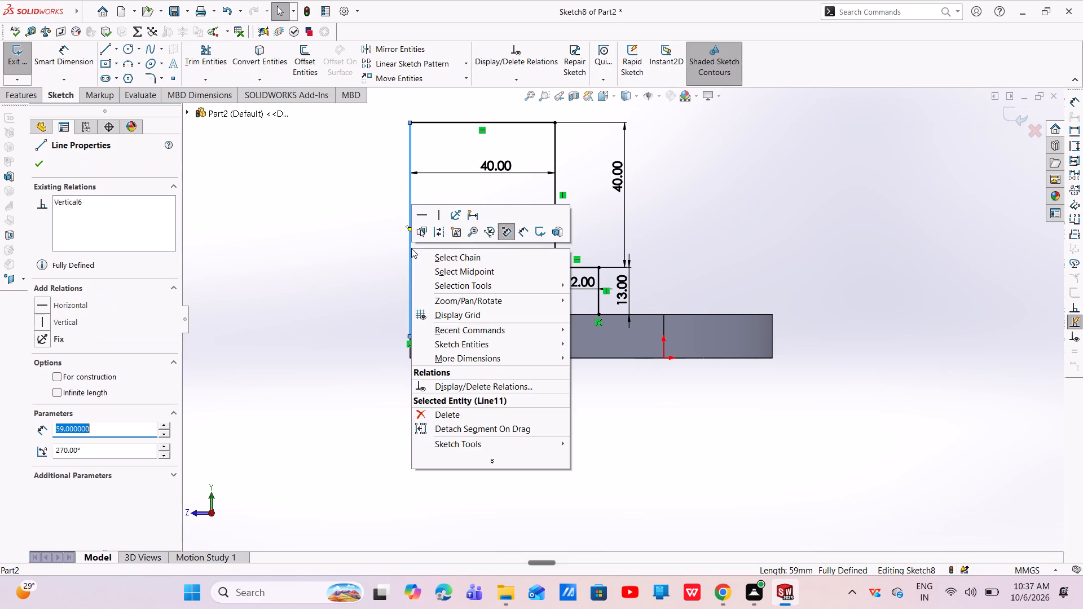
click(465, 415)
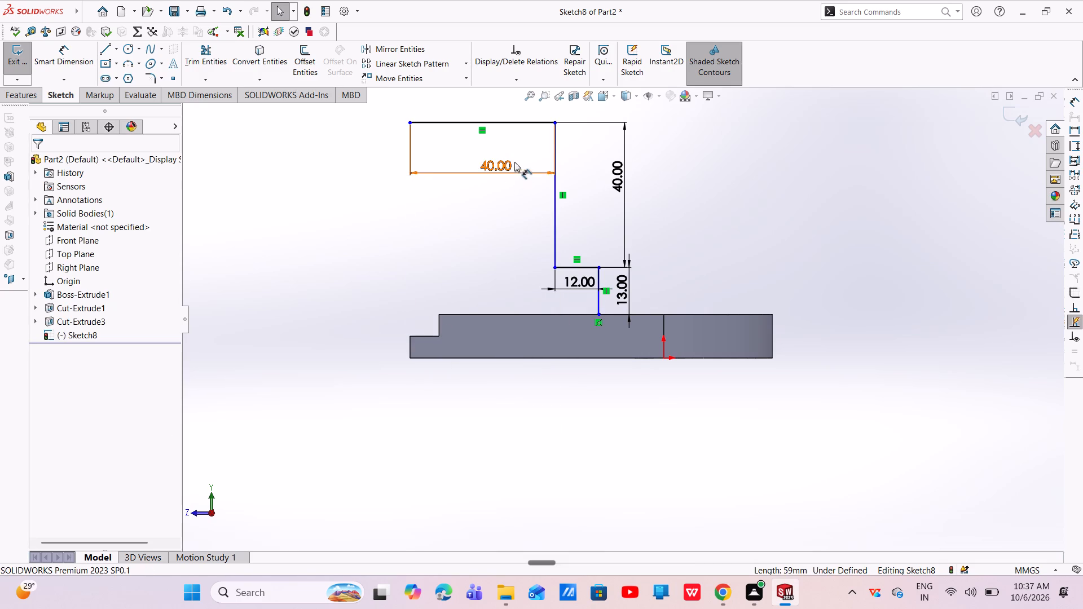
Draw a 40 mm diameter circle centred on the top horizontal line's midpoint and passing through its endpoint.
scroll(514, 161, up, 2)
scroll(576, 145, down, 2)
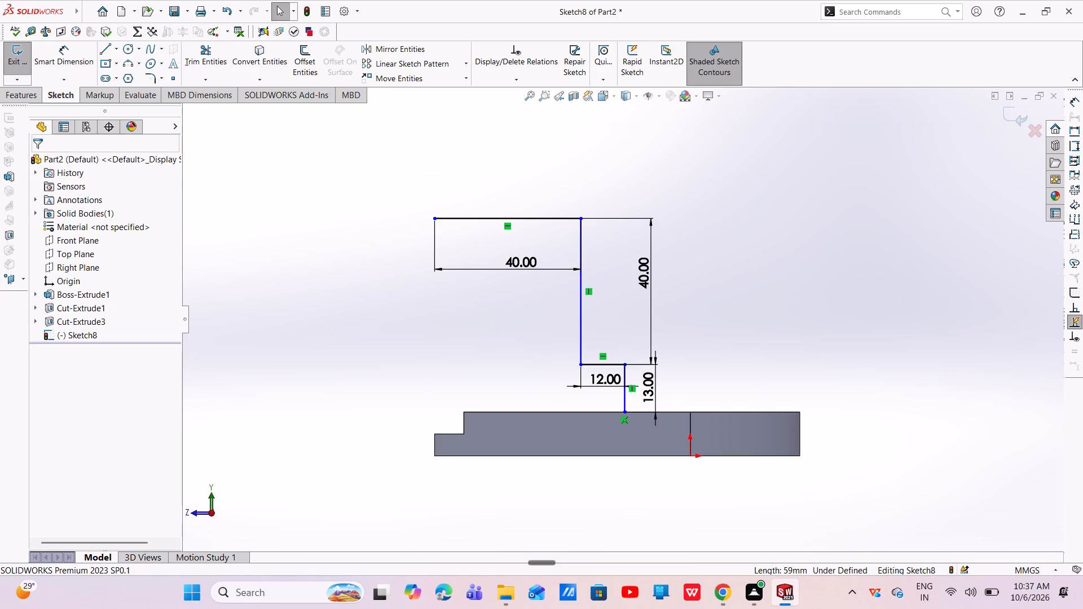
click(129, 47)
click(507, 218)
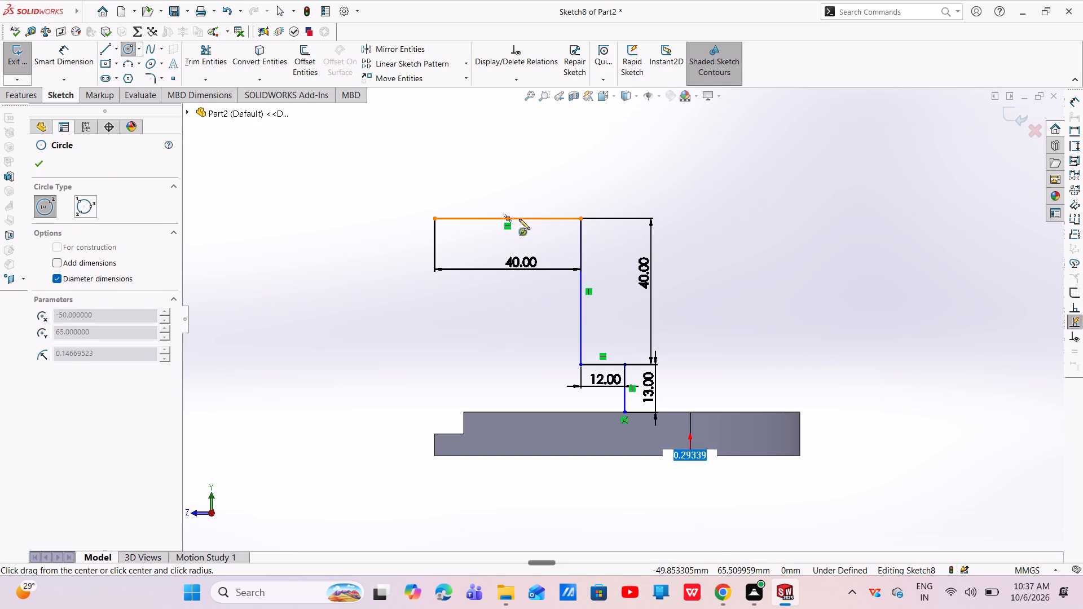
click(580, 219)
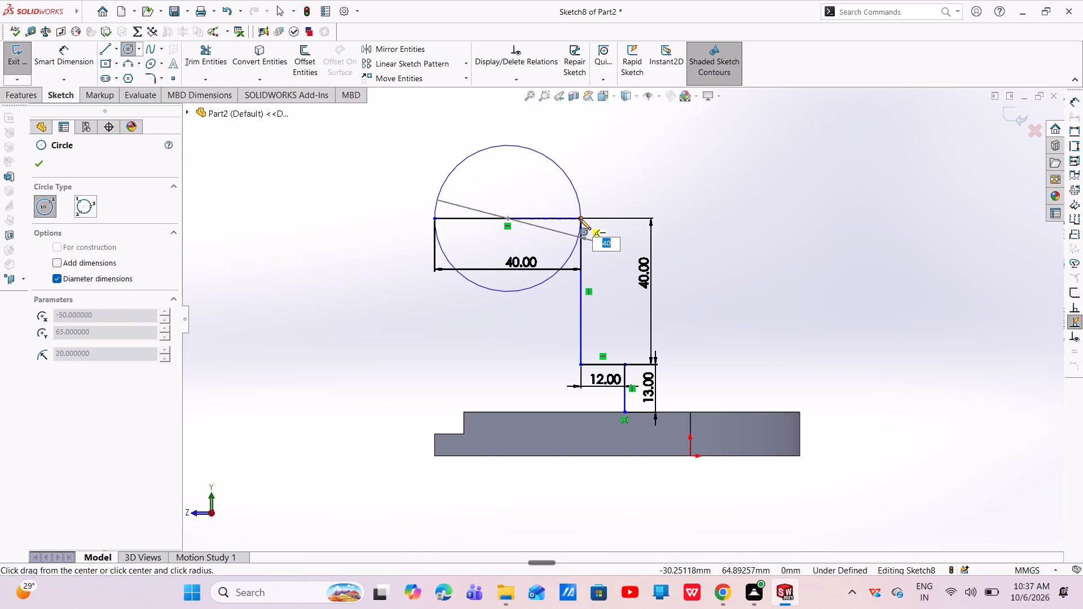
key(Escape)
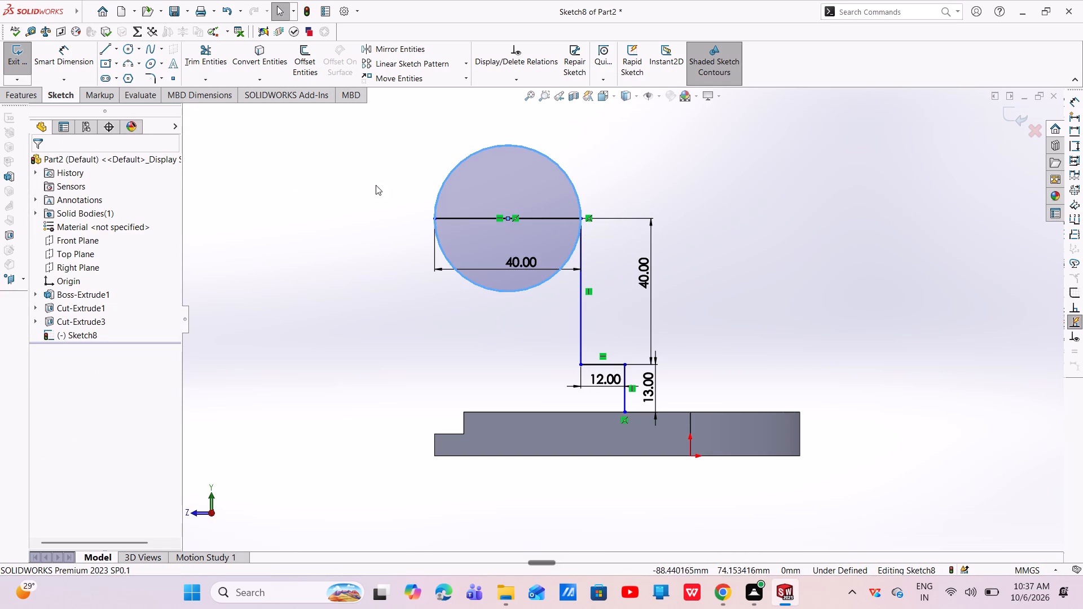
Draw a concentric inner circle about 15 mm in diameter at the centre of the 40 mm circle.
click(131, 51)
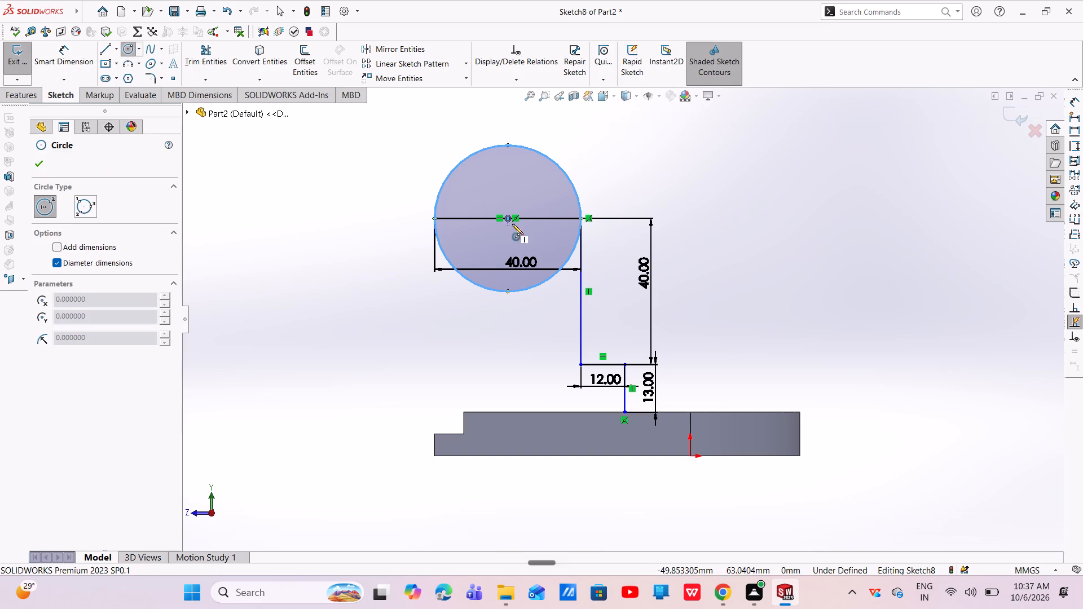
click(507, 218)
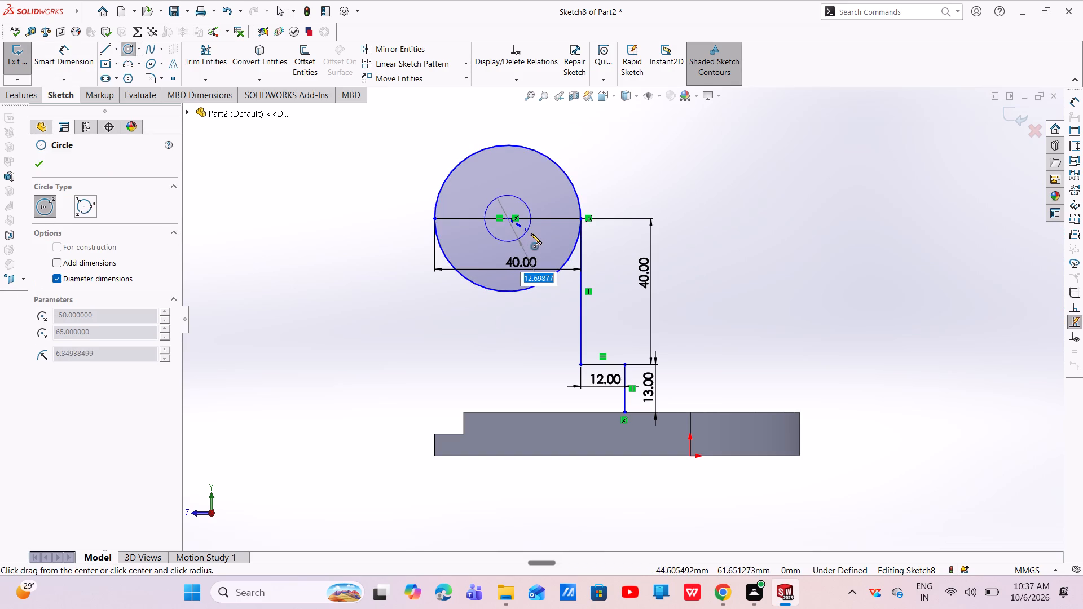
click(531, 233)
key(Escape)
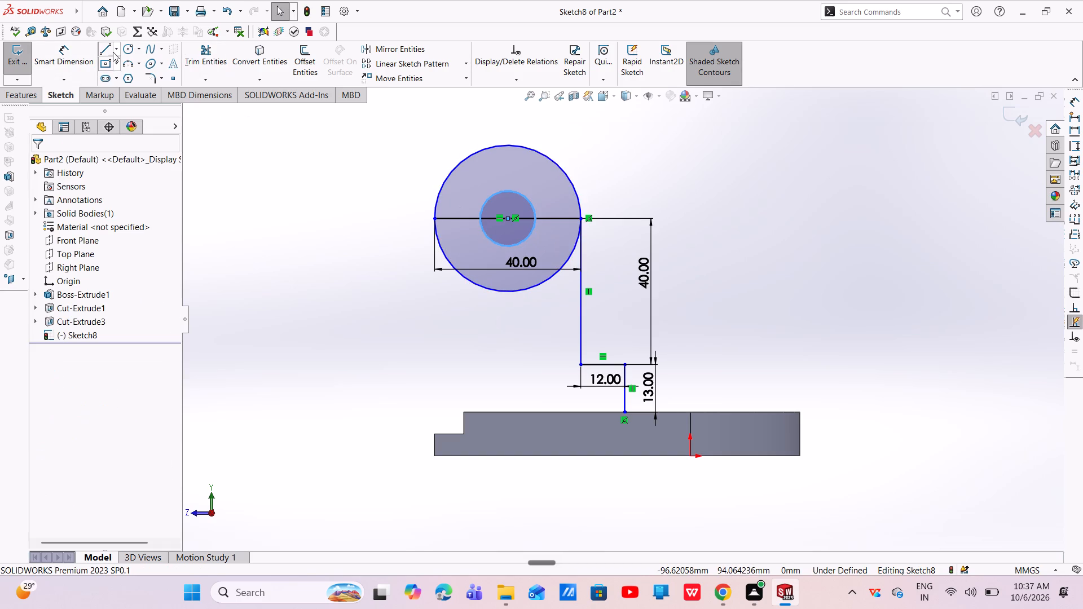
Dimension the inner concentric circle's diameter at 40 mm.
click(72, 65)
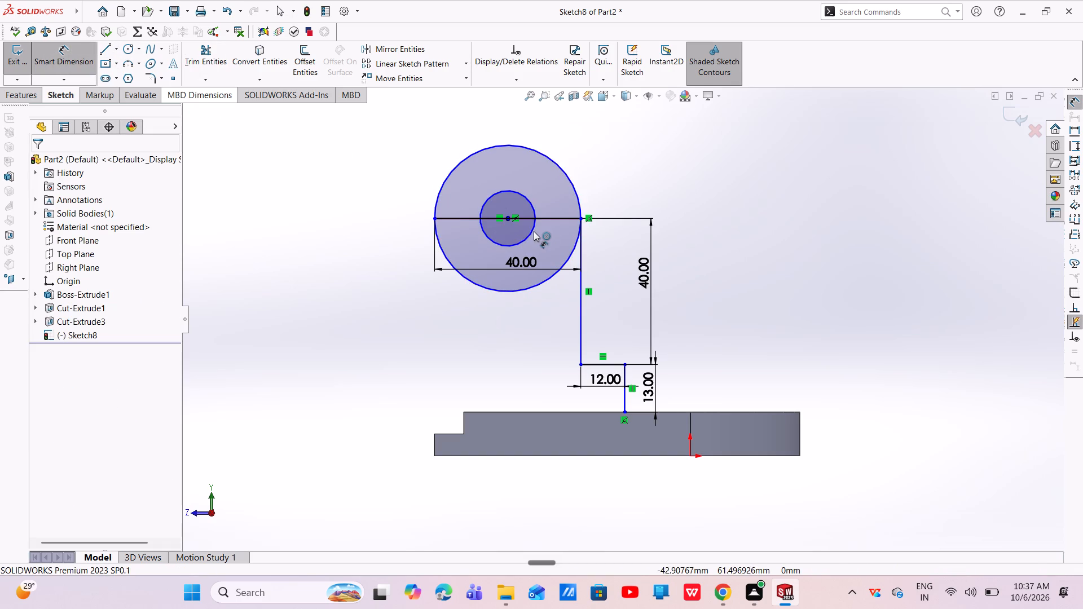
click(532, 229)
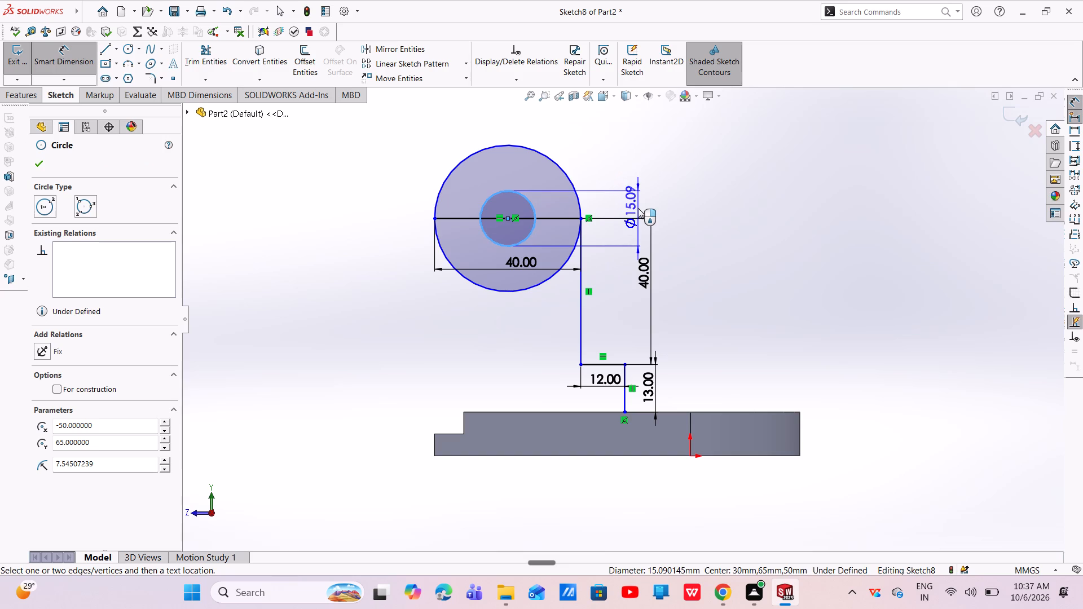
click(638, 208)
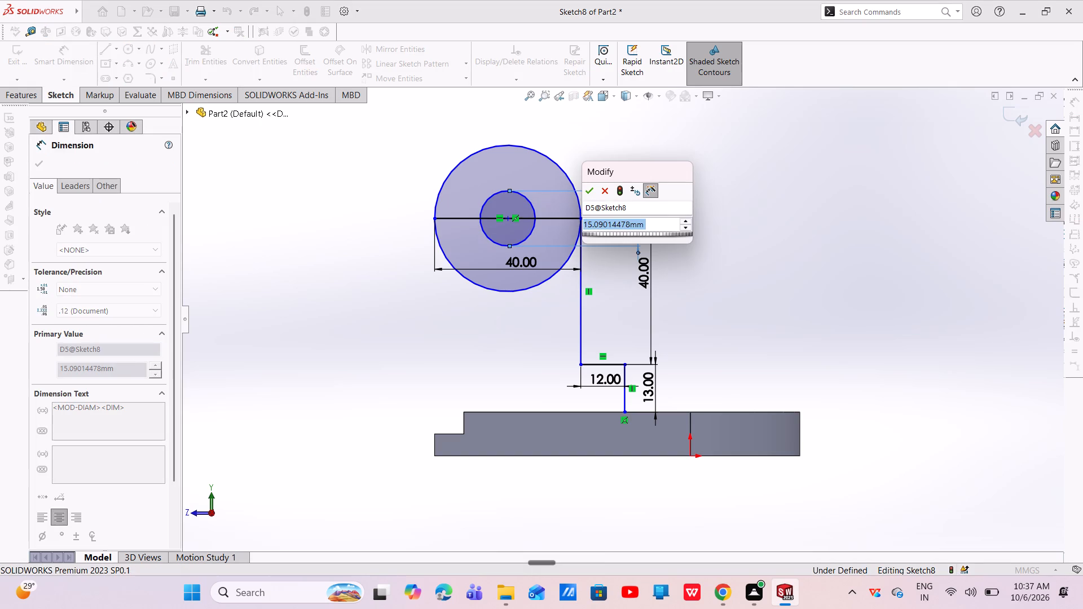
key(BackSpace)
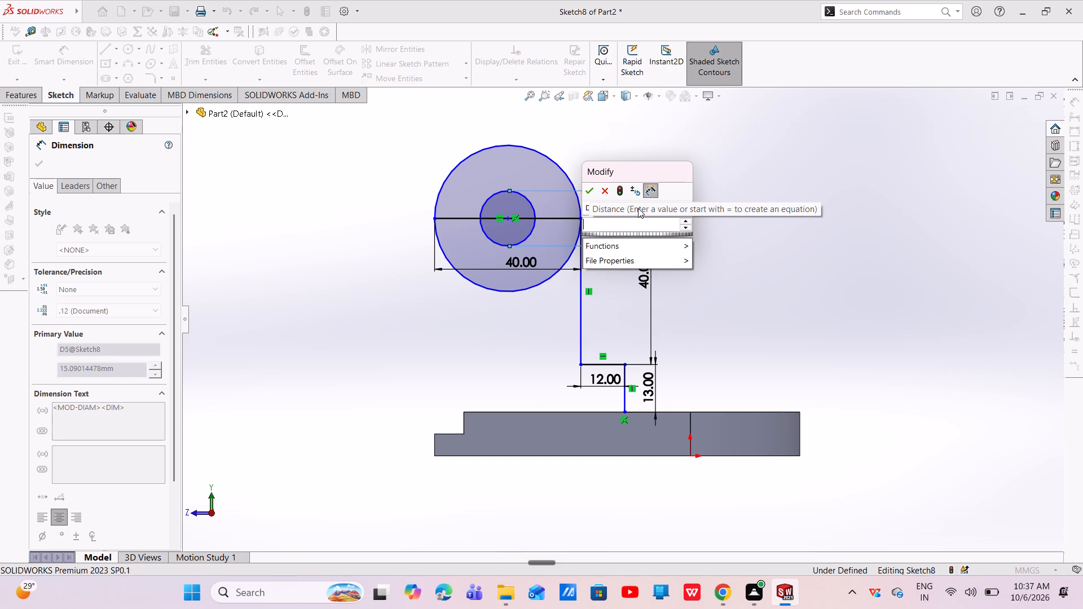
text(40)
key(Return)
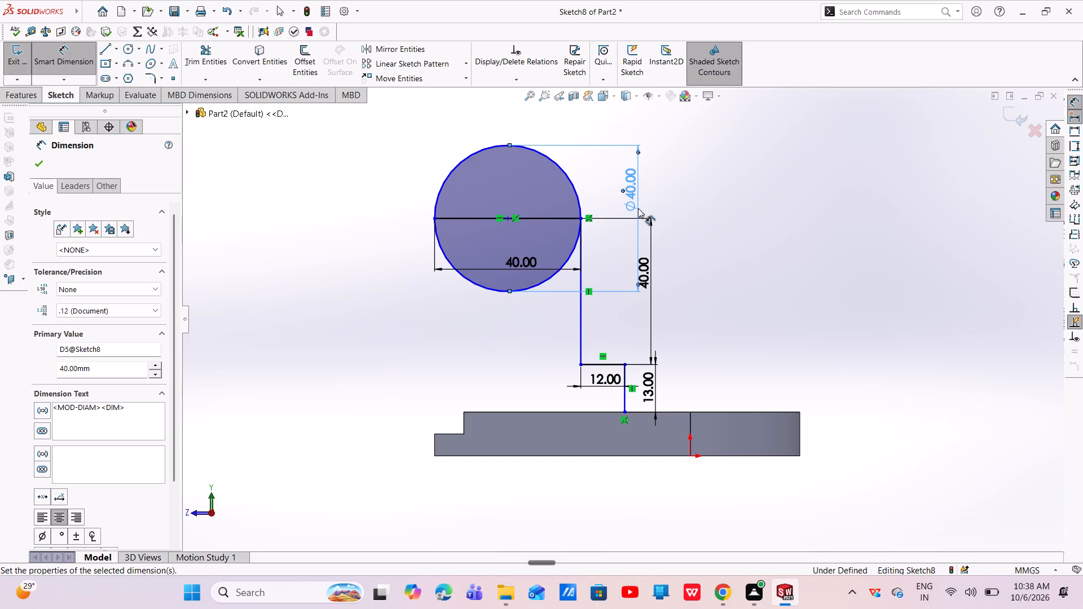
key(Escape)
key(Escape)
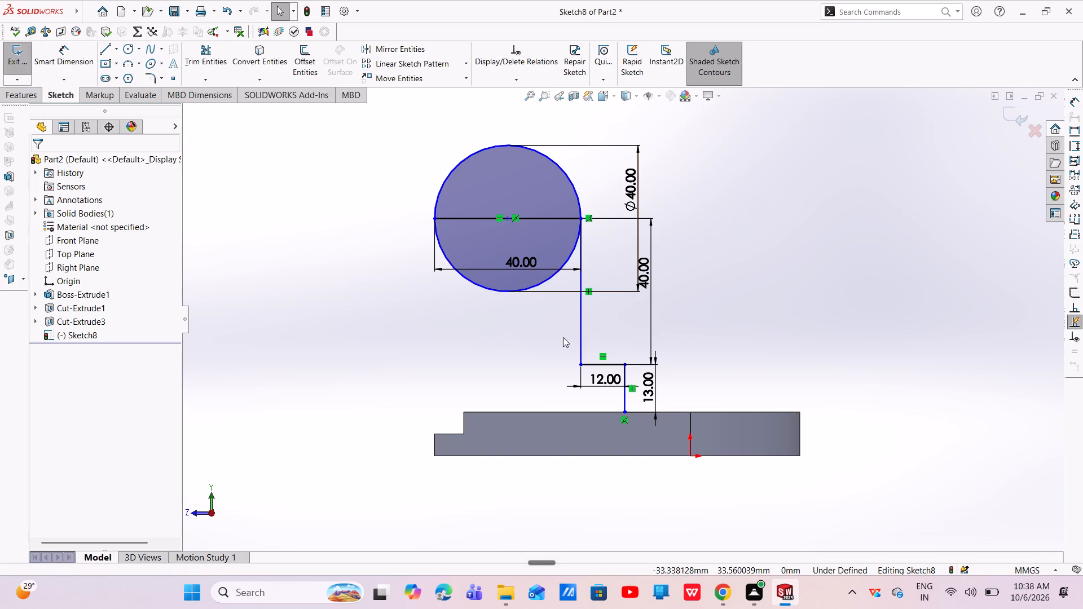
Draw a new concentric circle about 20 mm in diameter at the centre of the 40 mm circle.
click(127, 48)
click(509, 220)
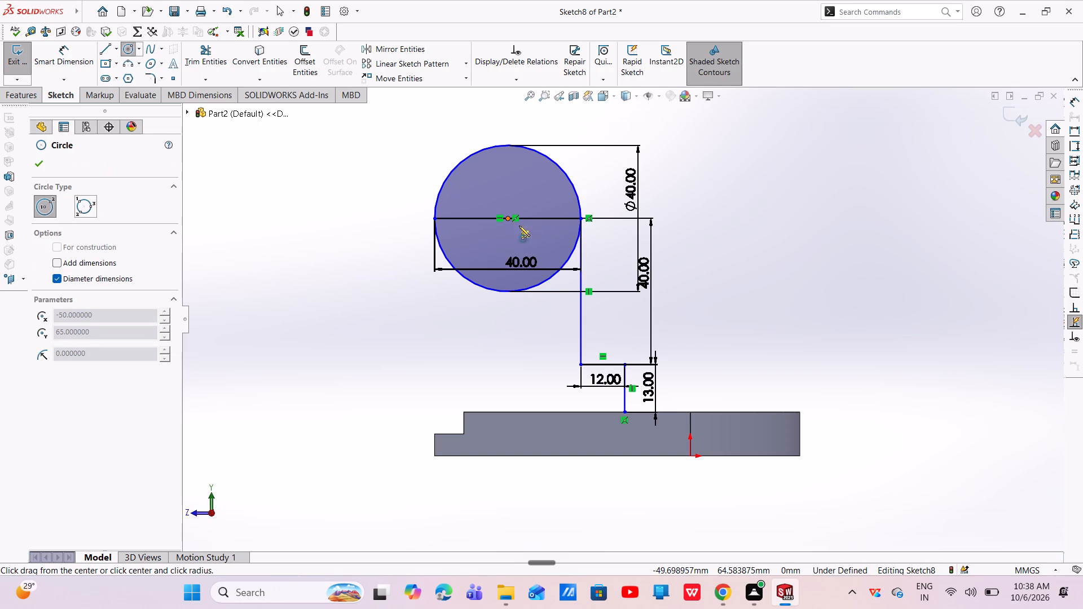
click(544, 228)
key(Escape)
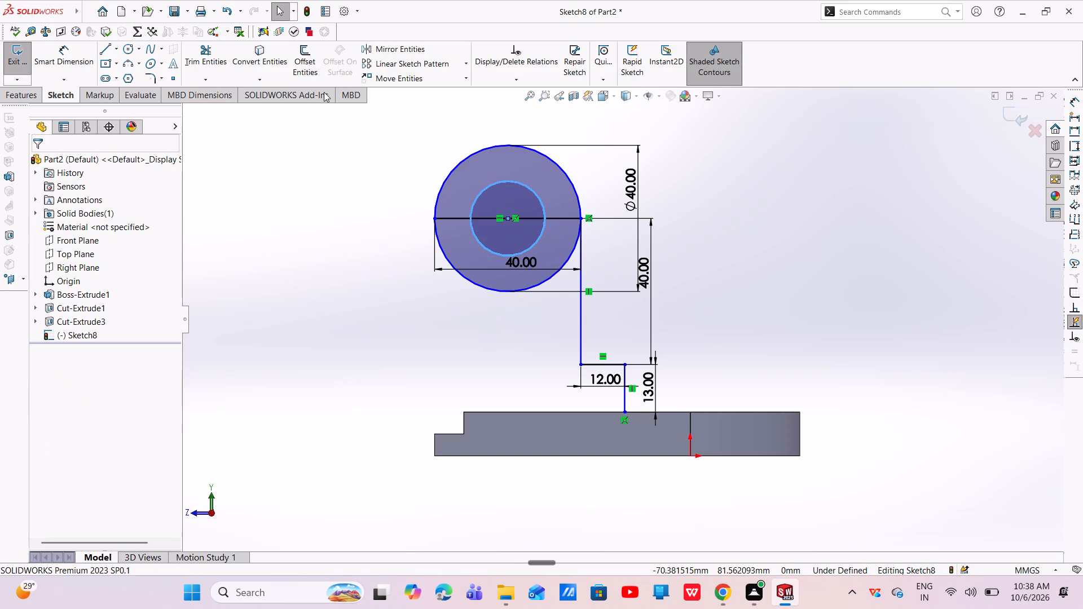
Dimension the new inner circle's diameter at 18 mm.
click(72, 52)
click(536, 196)
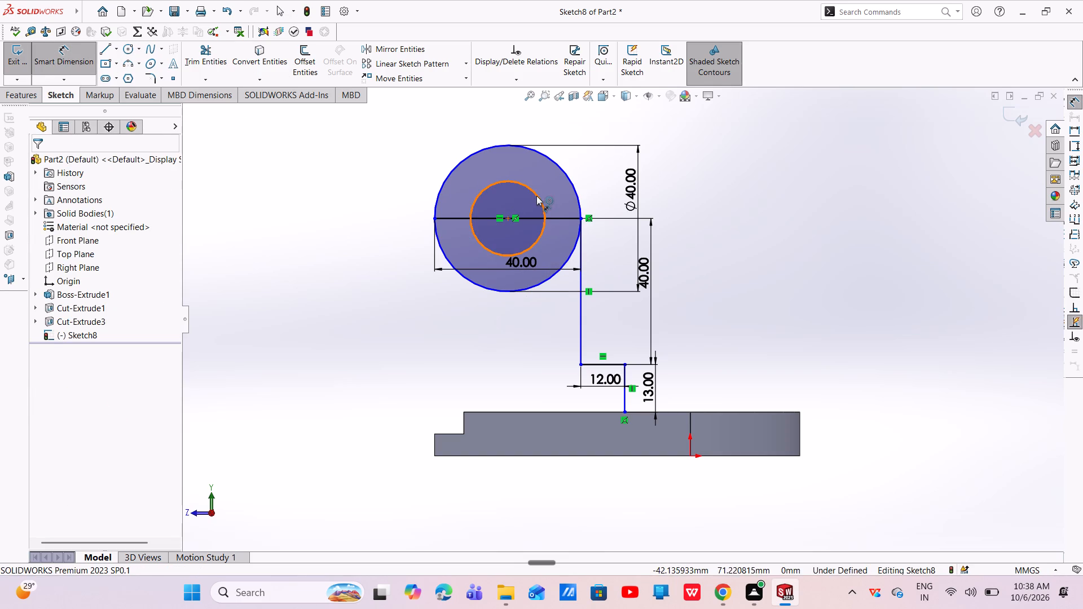
drag(279, 183, 280, 227)
key(BackSpace)
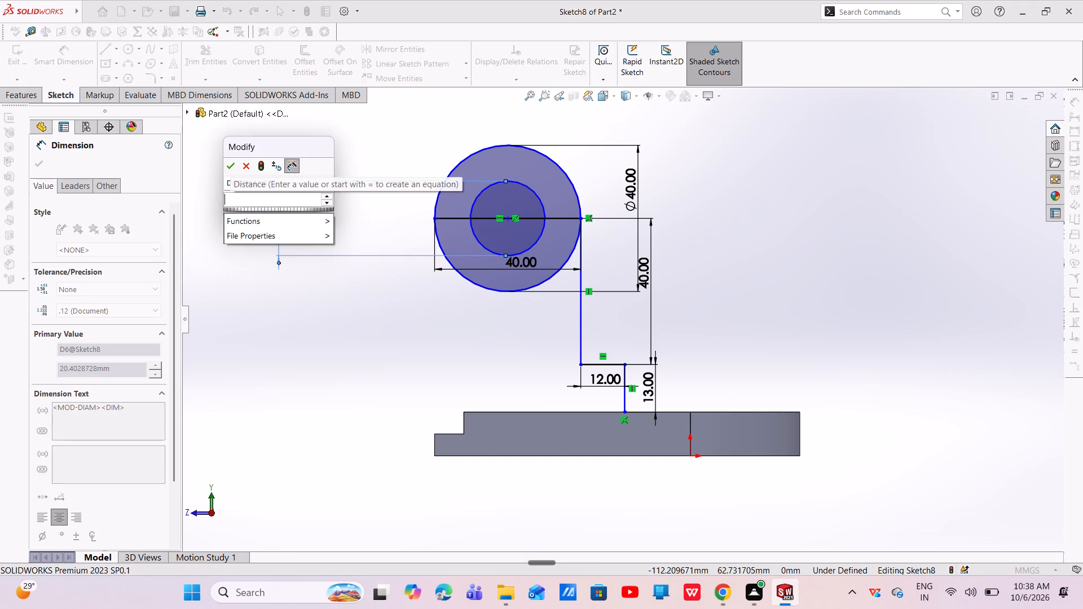
text(18)
key(Return)
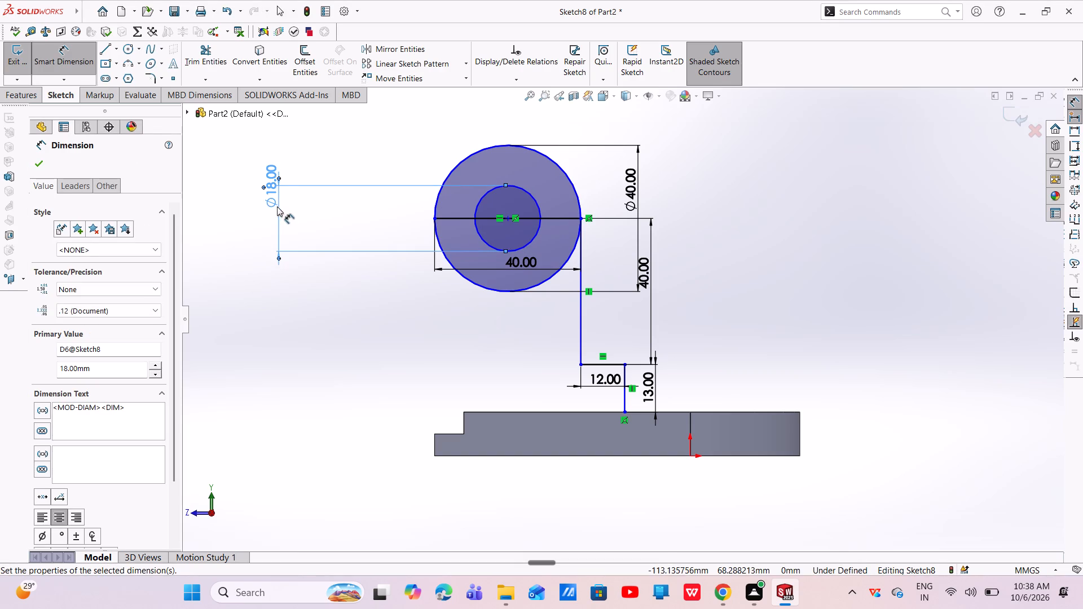
key(Escape)
key(Escape)
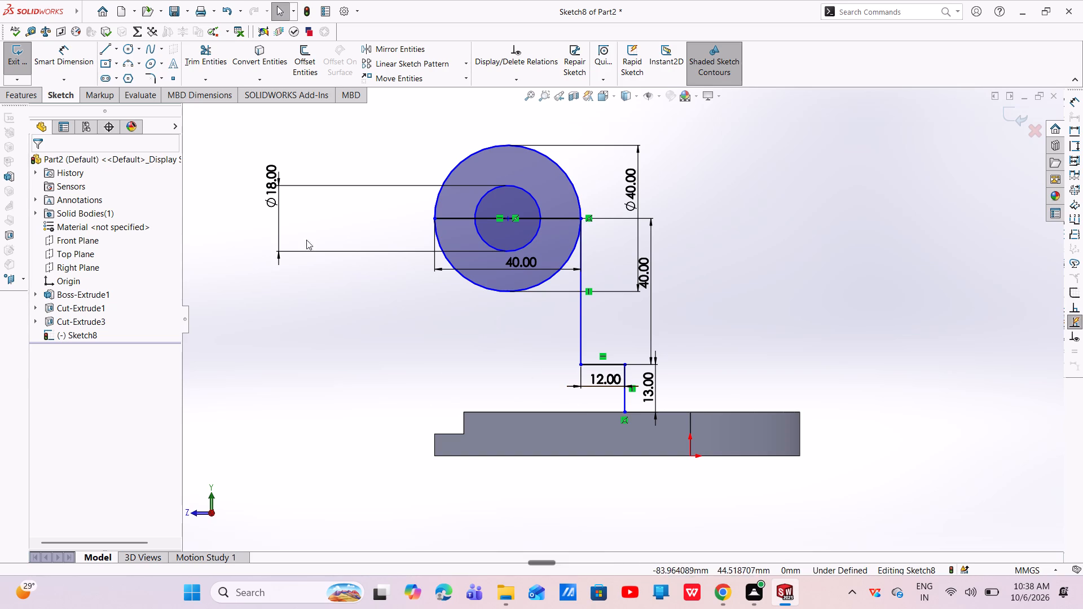
Draw a vertical line about 37 mm long from the upper corner of the plate's end step up to the 40 mm circle.
click(105, 47)
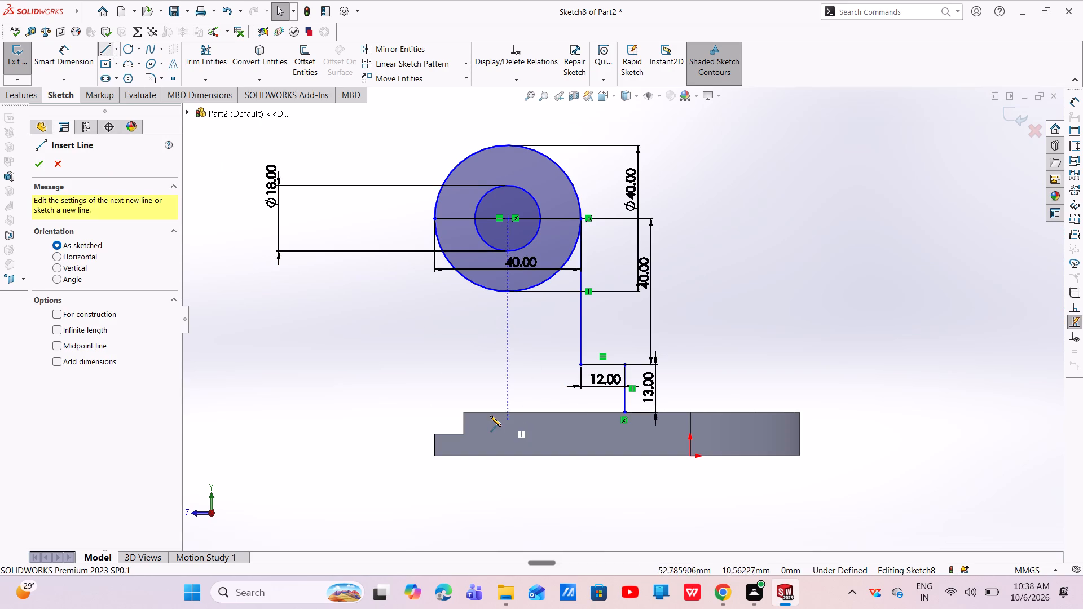
click(464, 412)
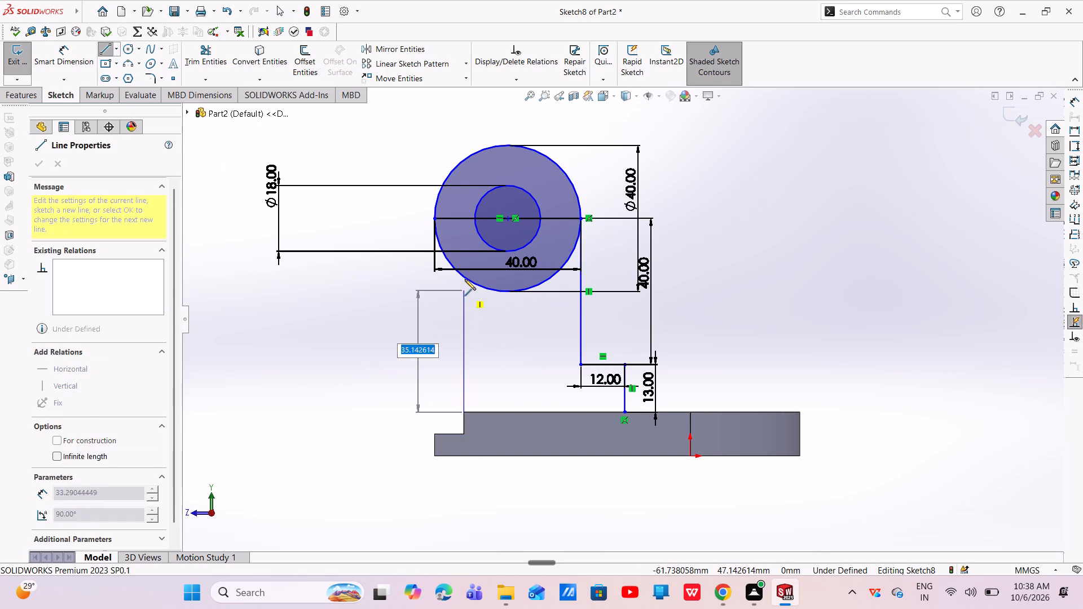
click(464, 277)
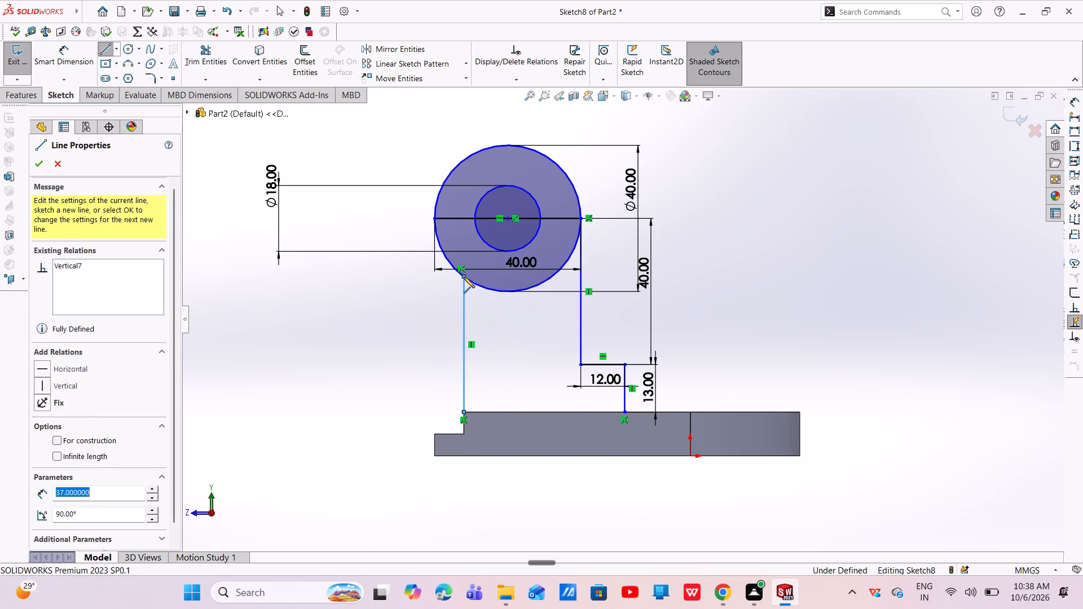
key(Escape)
key(Escape)
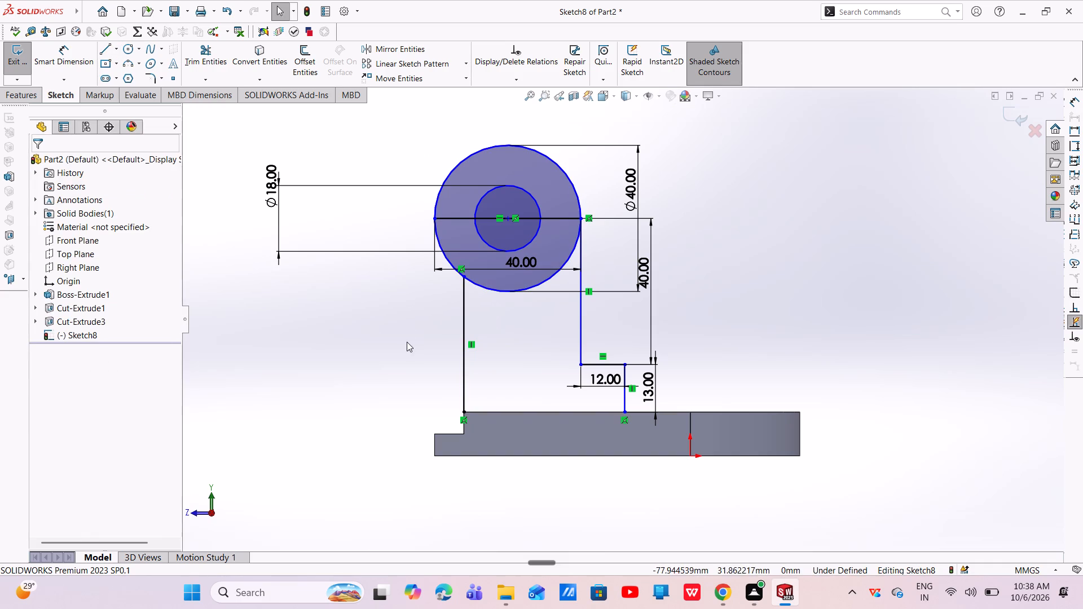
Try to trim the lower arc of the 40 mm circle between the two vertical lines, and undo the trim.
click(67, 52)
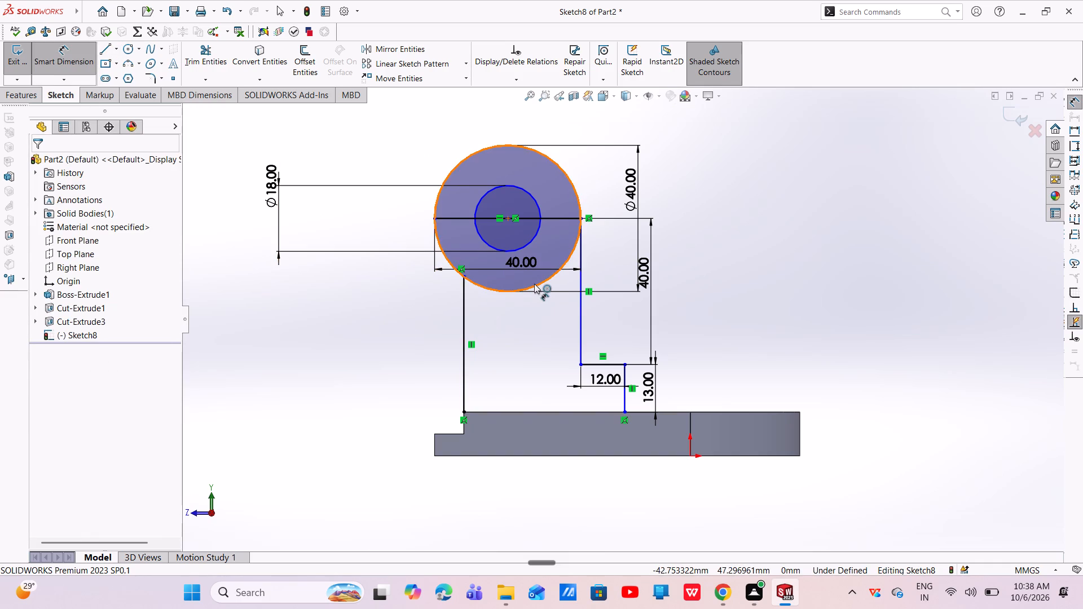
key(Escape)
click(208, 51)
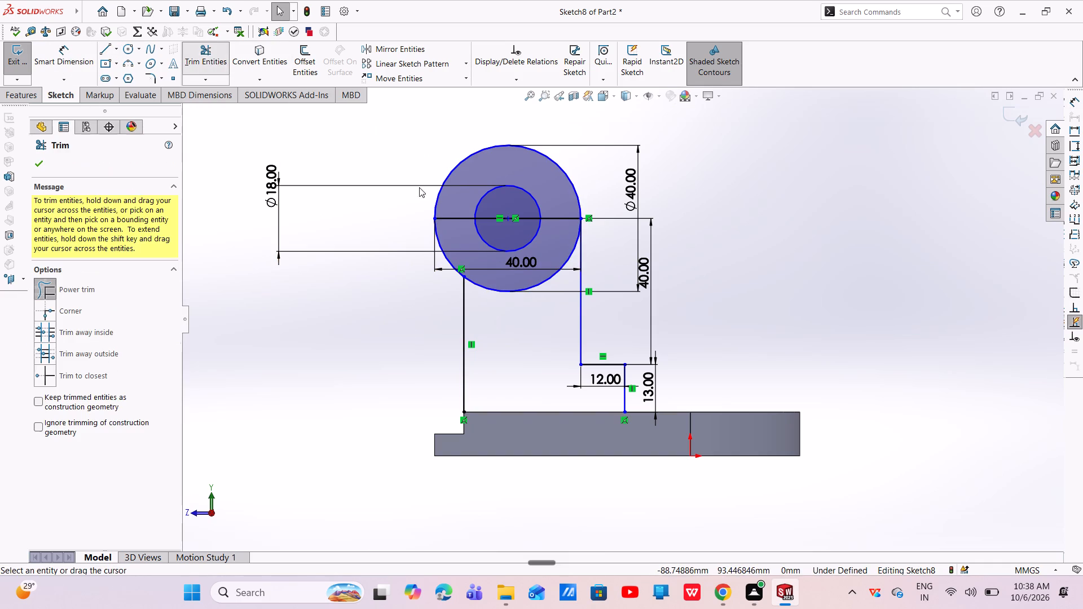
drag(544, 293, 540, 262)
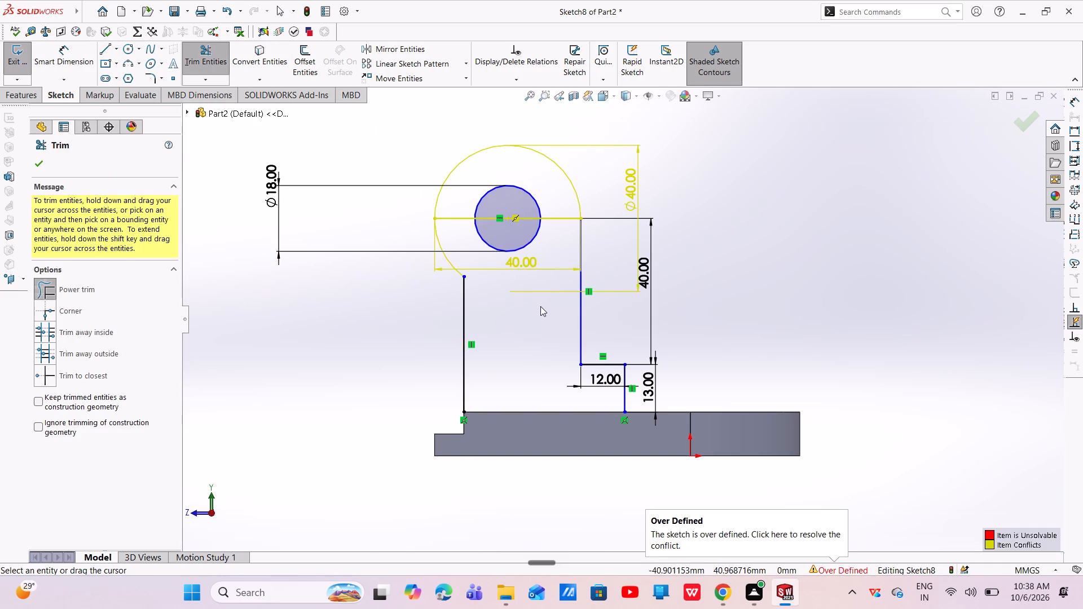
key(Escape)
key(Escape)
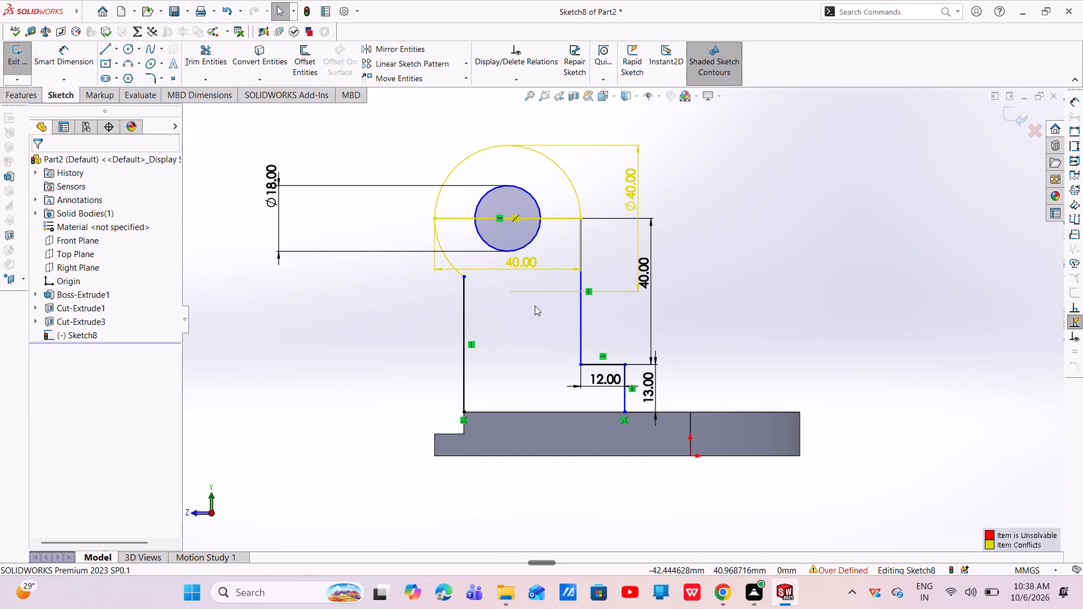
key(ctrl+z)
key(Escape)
Delete the 40 mm linear dimension of the horizontal line across the large circle.
click(531, 270)
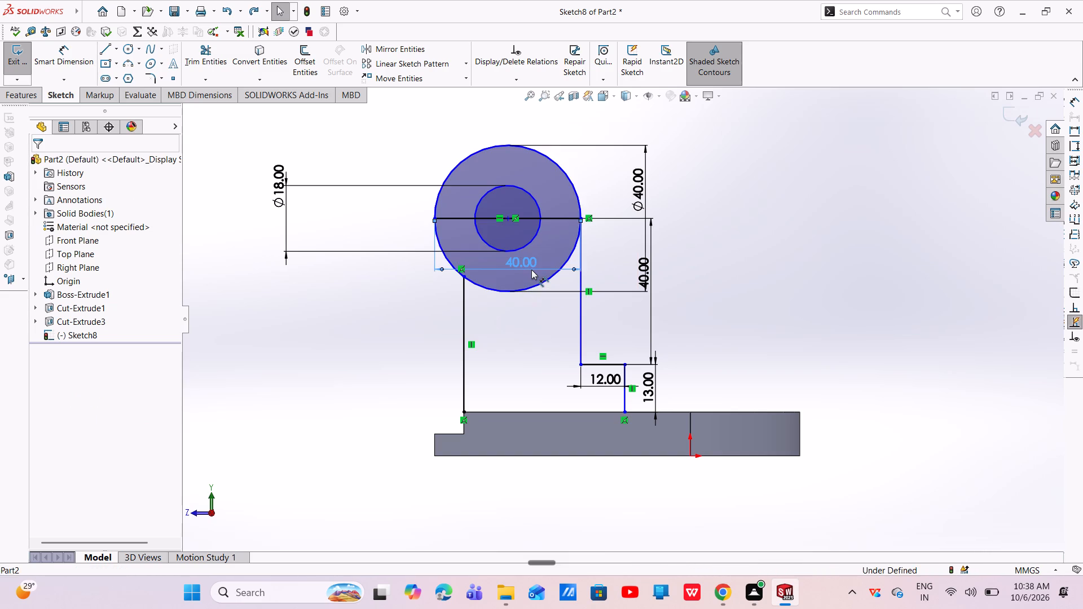
right_click(531, 270)
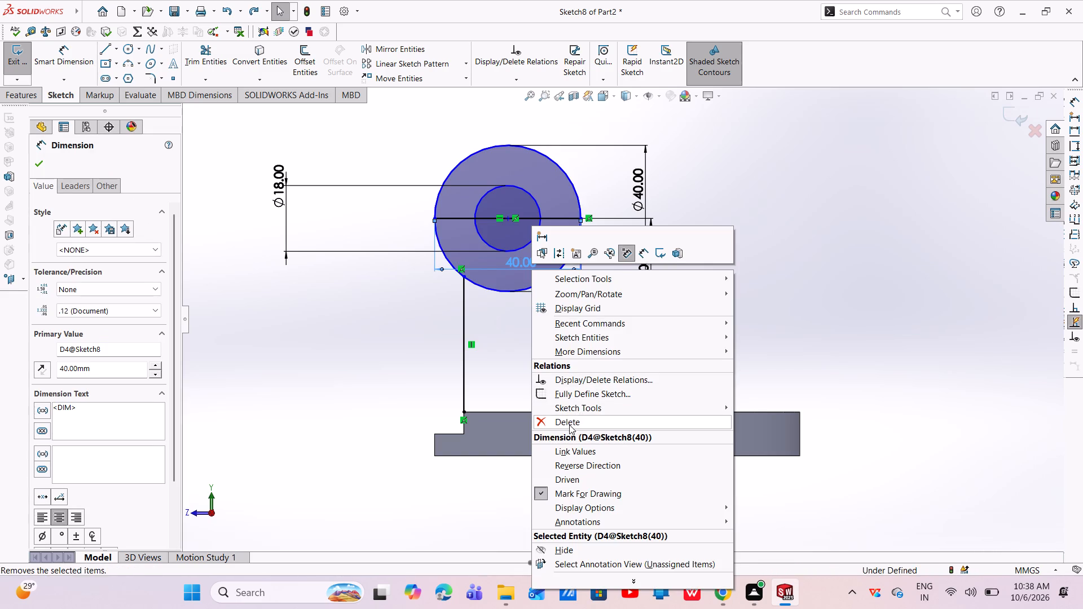
click(570, 417)
Move the upright's 40 mm vertical dimension outward, clear of the circle's diameter dimension.
scroll(549, 298, down, 1)
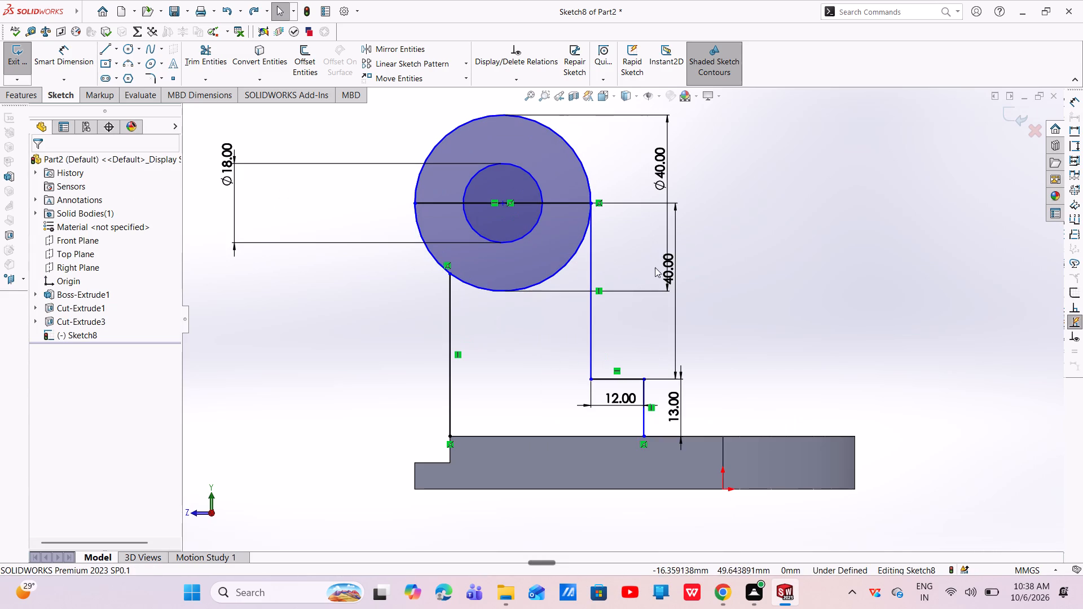
key(Escape)
drag(666, 263, 769, 247)
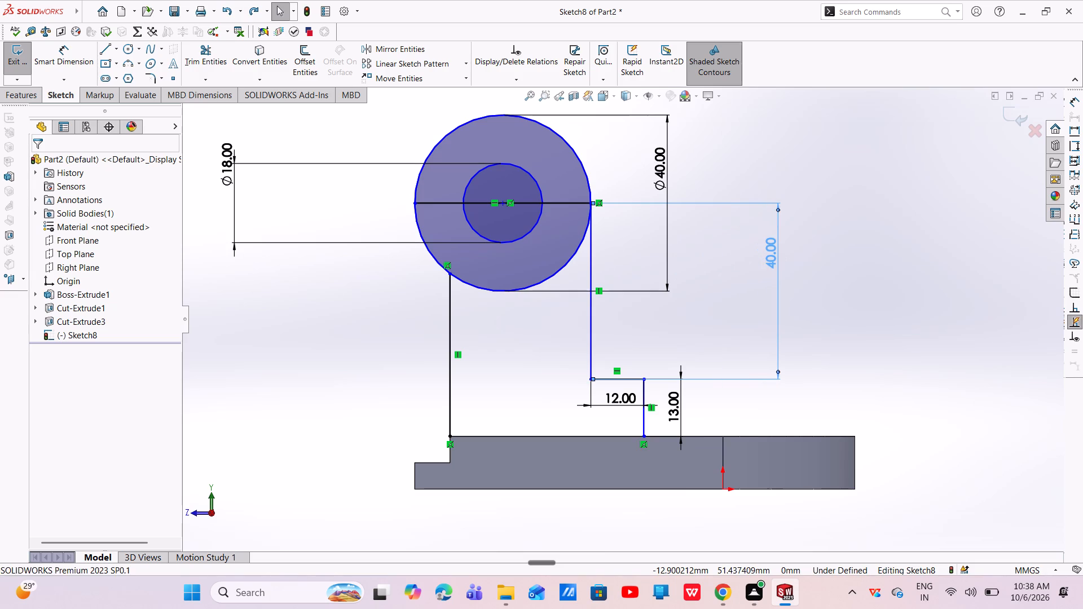
key(Escape)
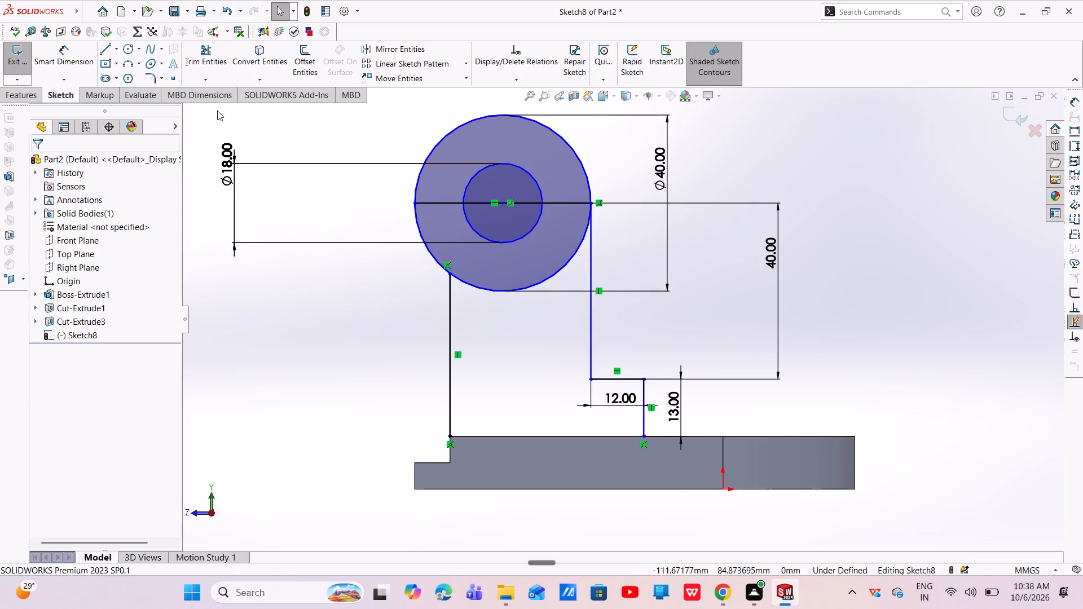
Trim away the lower arc of the 40 mm circle between the two vertical lines.
click(208, 55)
drag(541, 261, 559, 272)
key(Escape)
key(Escape)
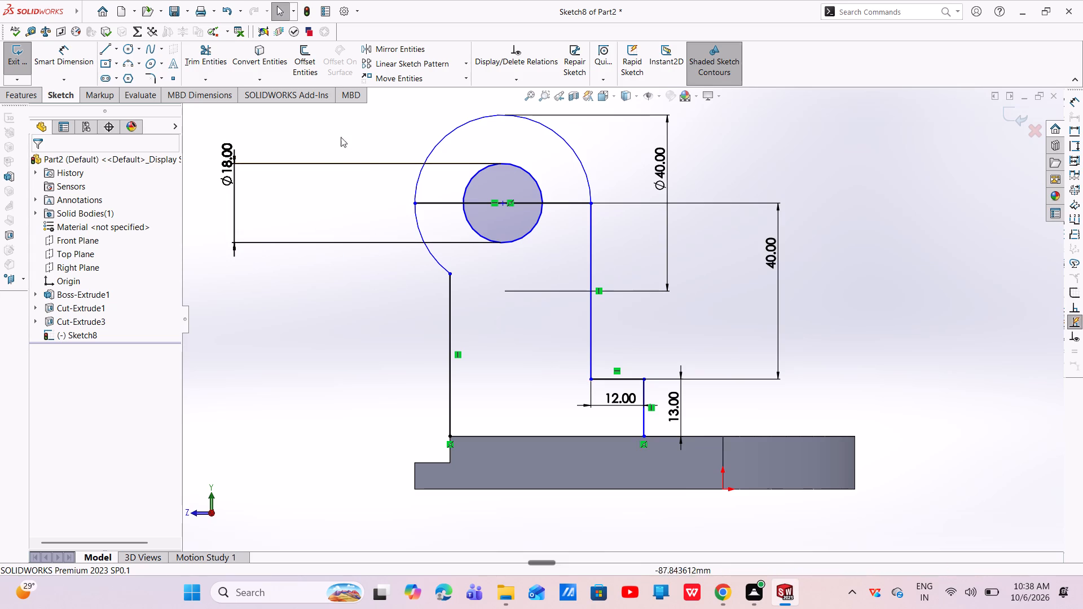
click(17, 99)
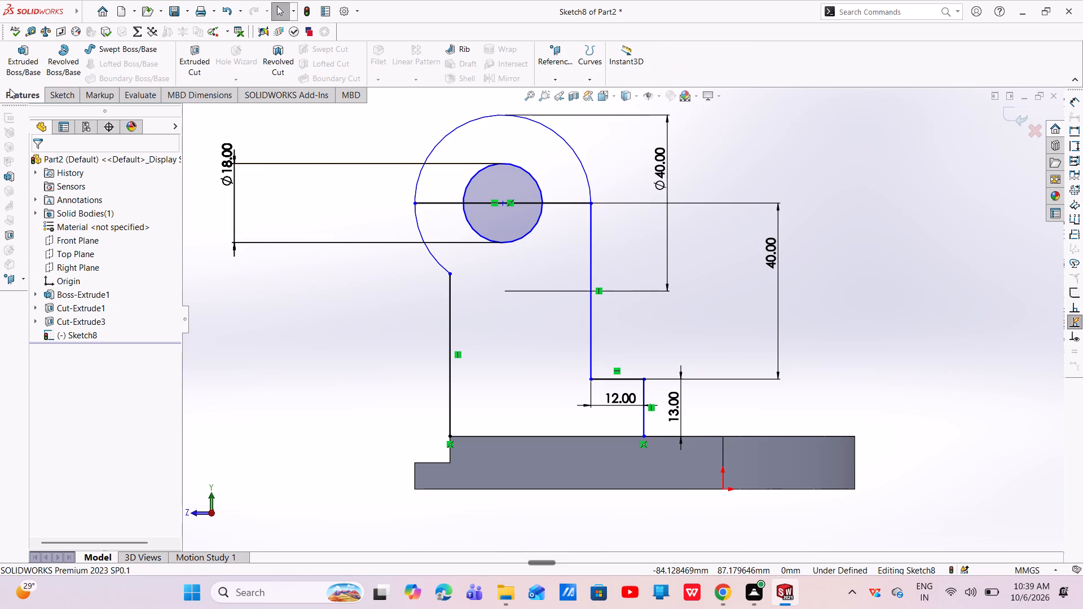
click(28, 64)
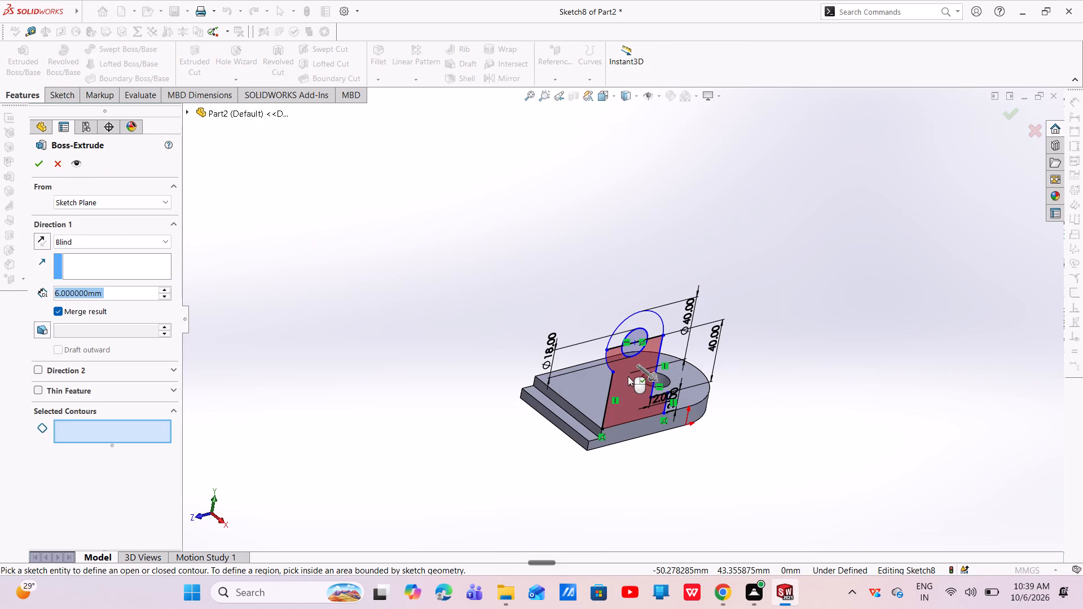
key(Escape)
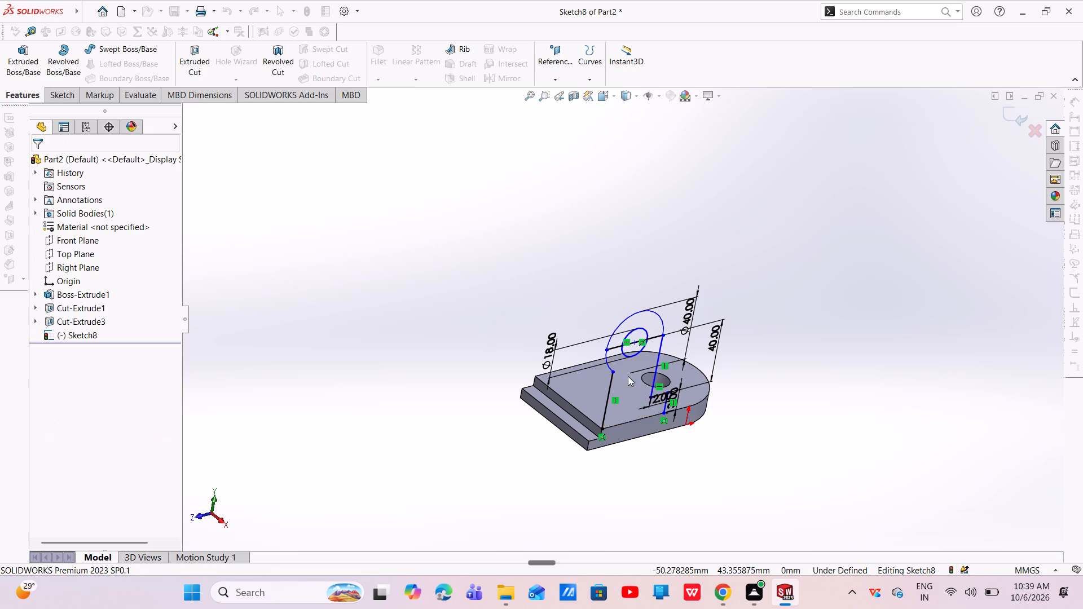
Trim away the horizontal line across the circles, both segments outside the 18 mm circle and the segment inside it.
click(68, 99)
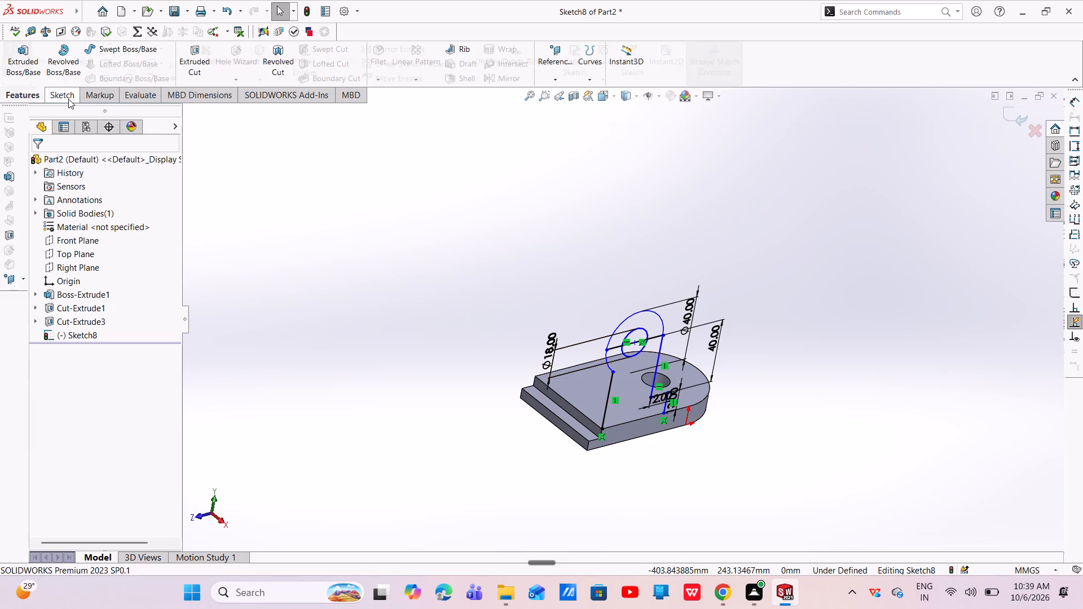
click(201, 61)
scroll(600, 405, down, 3)
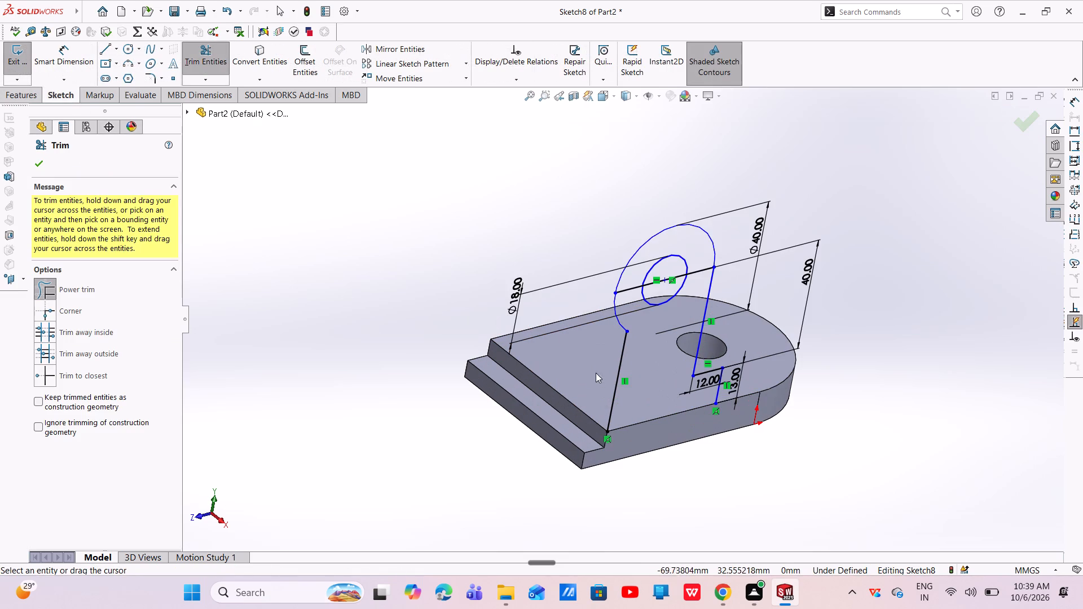
drag(630, 296, 620, 279)
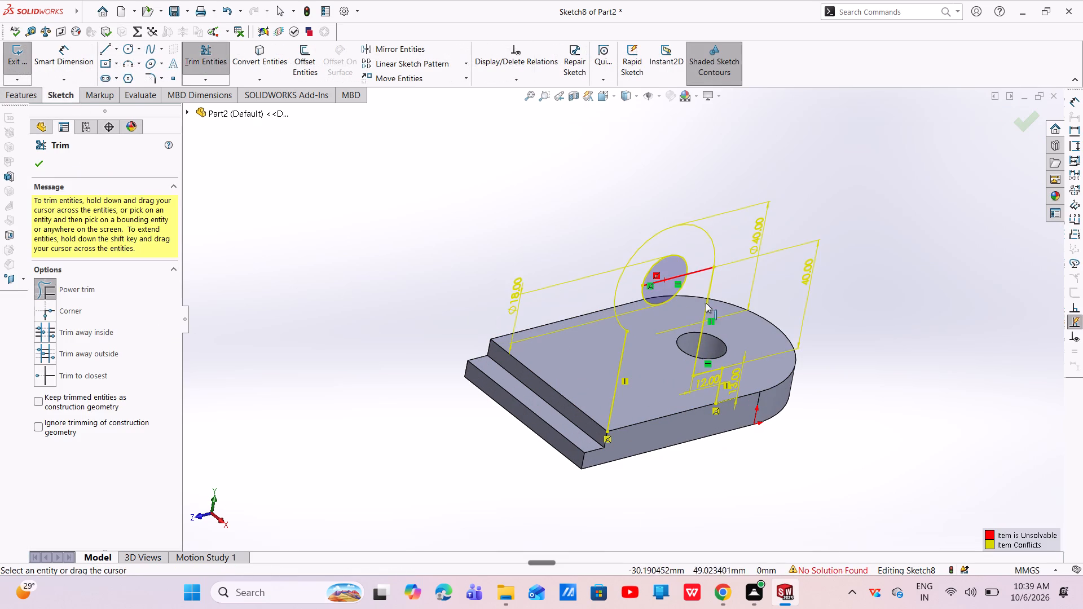
drag(695, 277, 691, 262)
drag(698, 261, 700, 281)
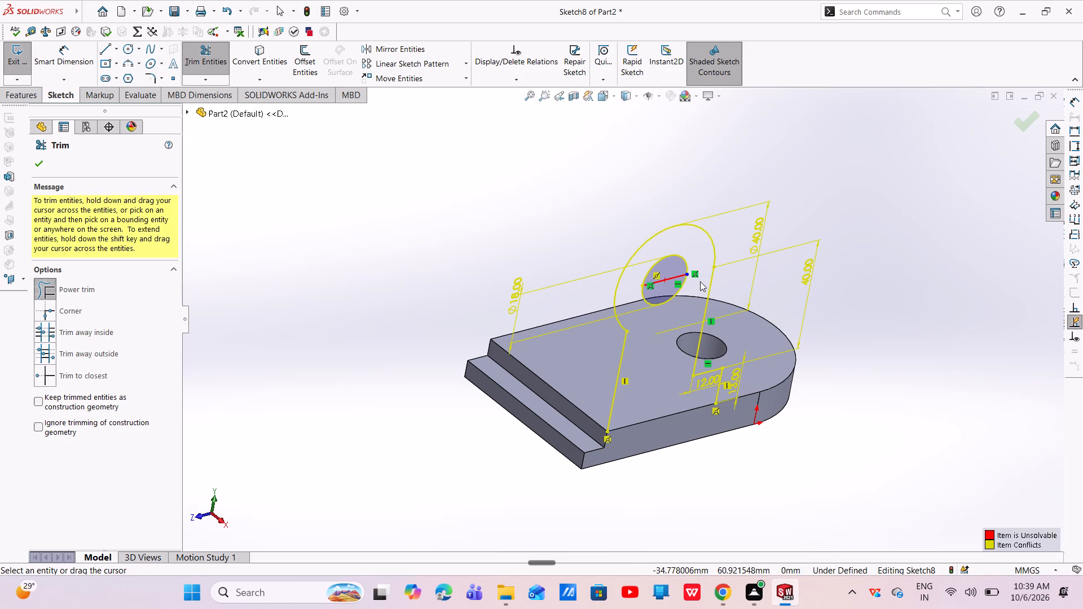
key(Escape)
scroll(667, 270, down, 6)
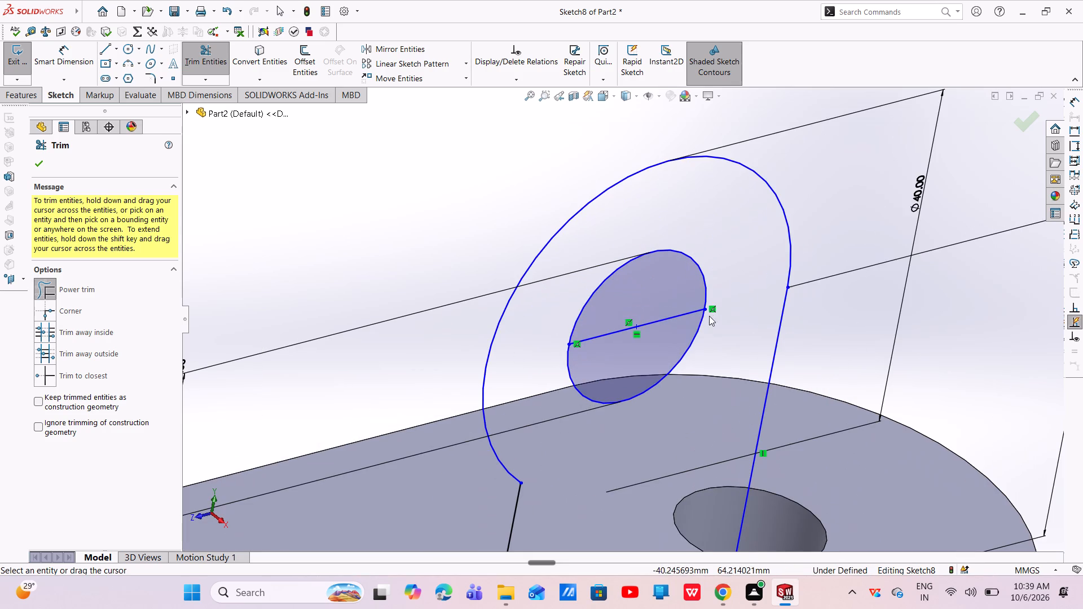
drag(670, 323, 661, 301)
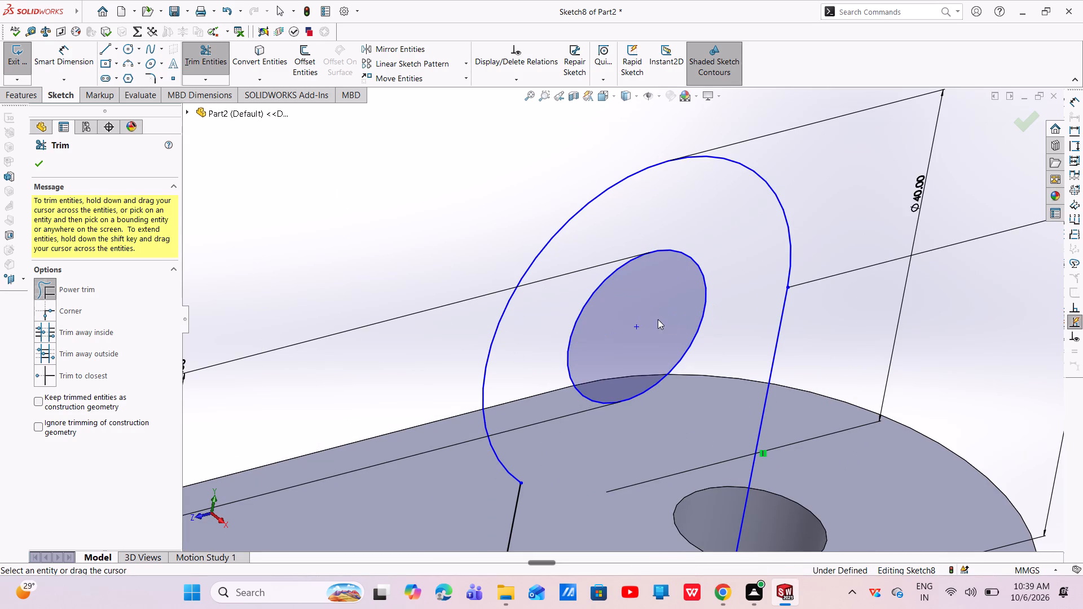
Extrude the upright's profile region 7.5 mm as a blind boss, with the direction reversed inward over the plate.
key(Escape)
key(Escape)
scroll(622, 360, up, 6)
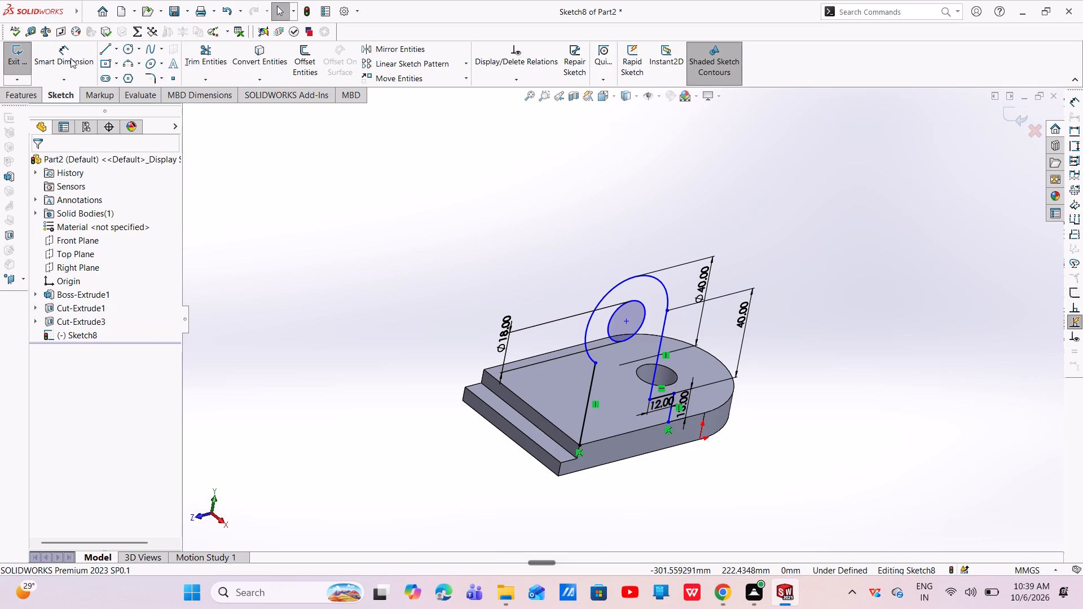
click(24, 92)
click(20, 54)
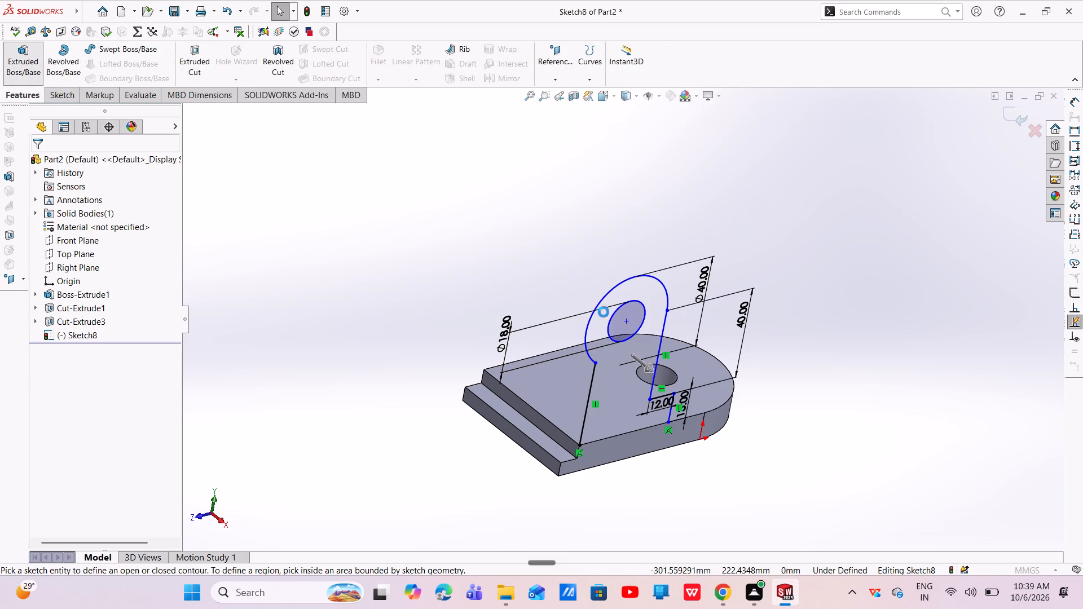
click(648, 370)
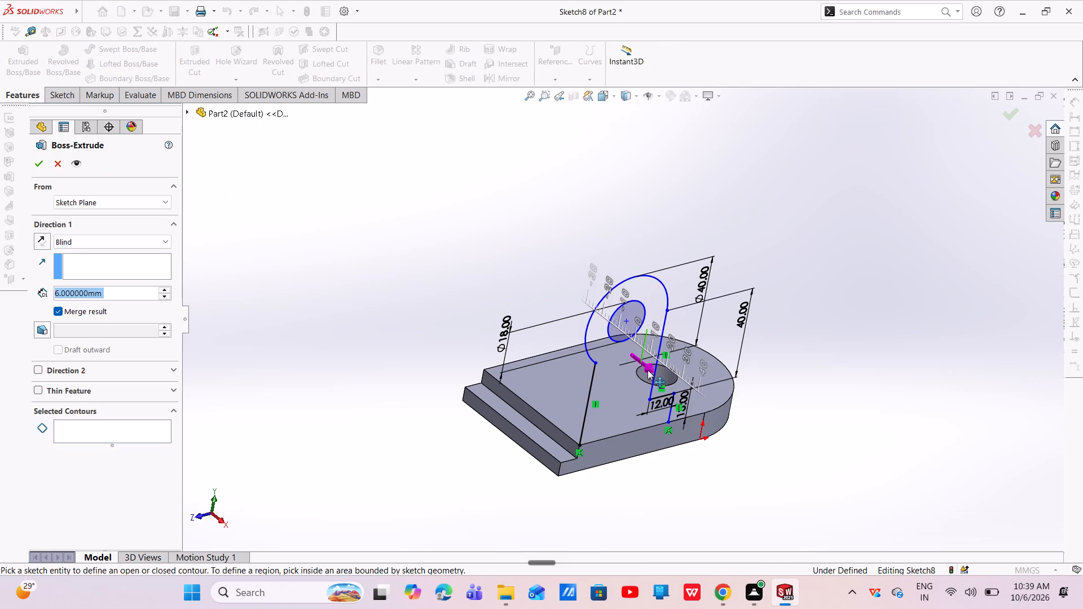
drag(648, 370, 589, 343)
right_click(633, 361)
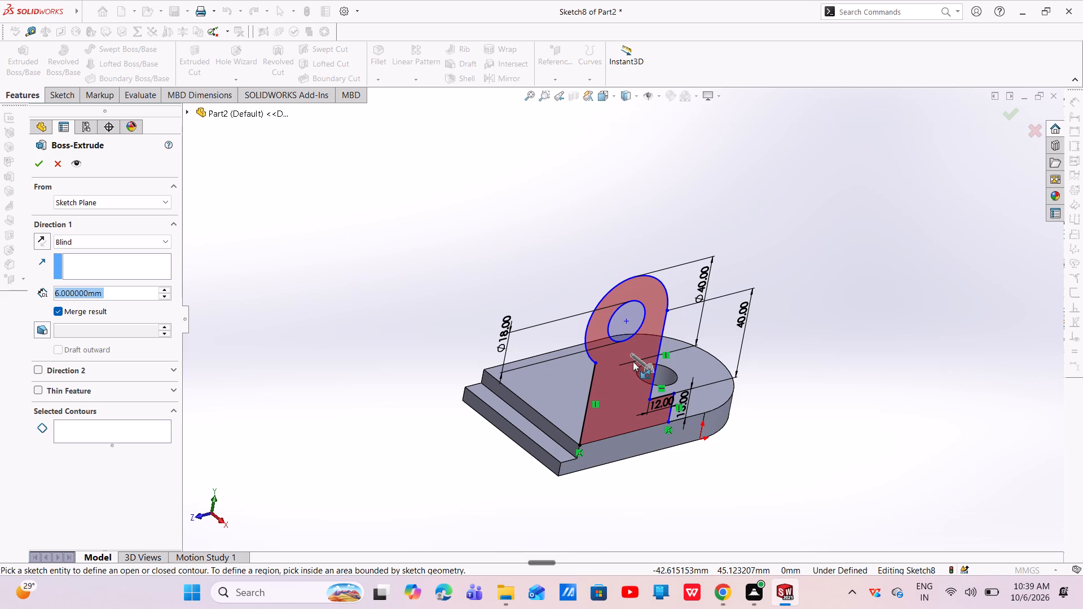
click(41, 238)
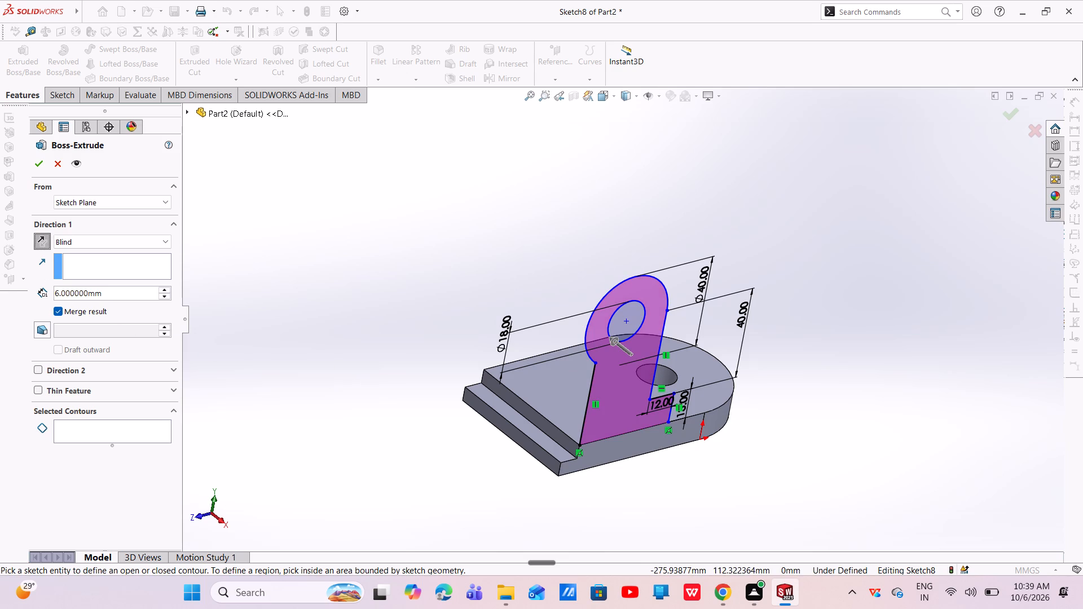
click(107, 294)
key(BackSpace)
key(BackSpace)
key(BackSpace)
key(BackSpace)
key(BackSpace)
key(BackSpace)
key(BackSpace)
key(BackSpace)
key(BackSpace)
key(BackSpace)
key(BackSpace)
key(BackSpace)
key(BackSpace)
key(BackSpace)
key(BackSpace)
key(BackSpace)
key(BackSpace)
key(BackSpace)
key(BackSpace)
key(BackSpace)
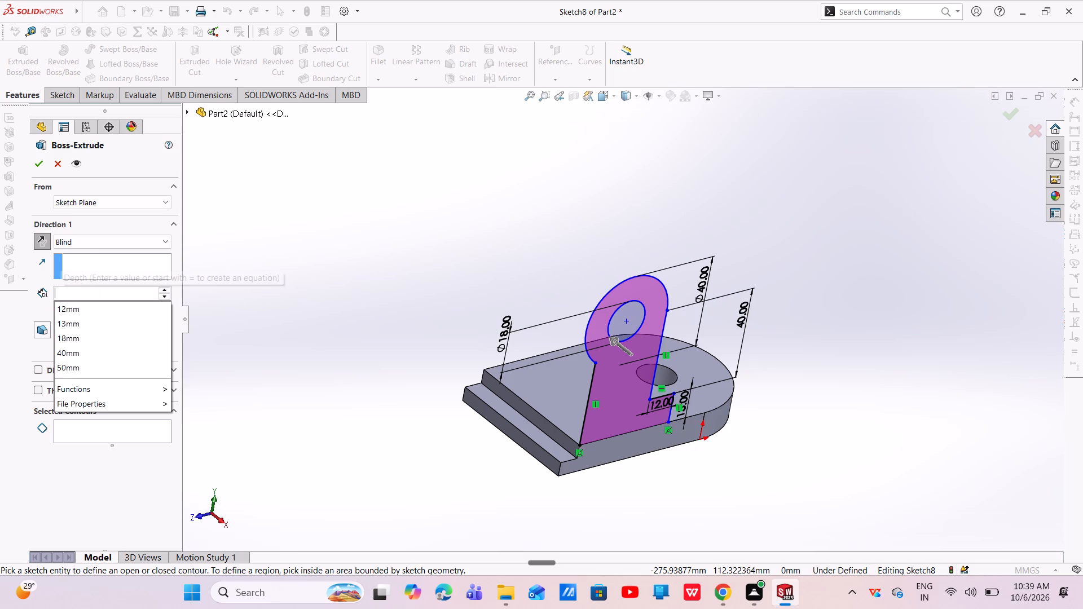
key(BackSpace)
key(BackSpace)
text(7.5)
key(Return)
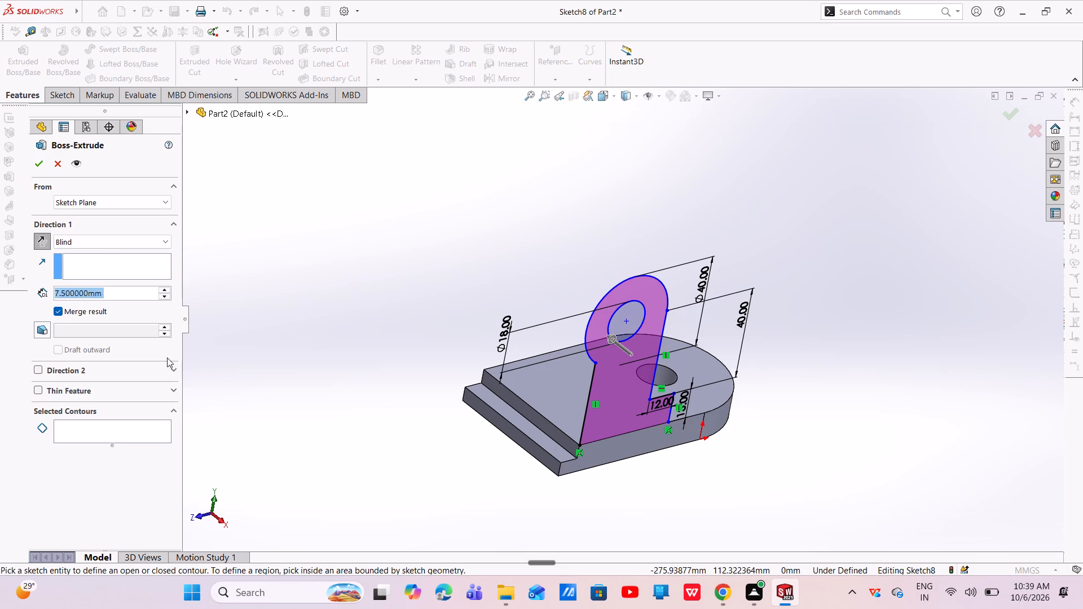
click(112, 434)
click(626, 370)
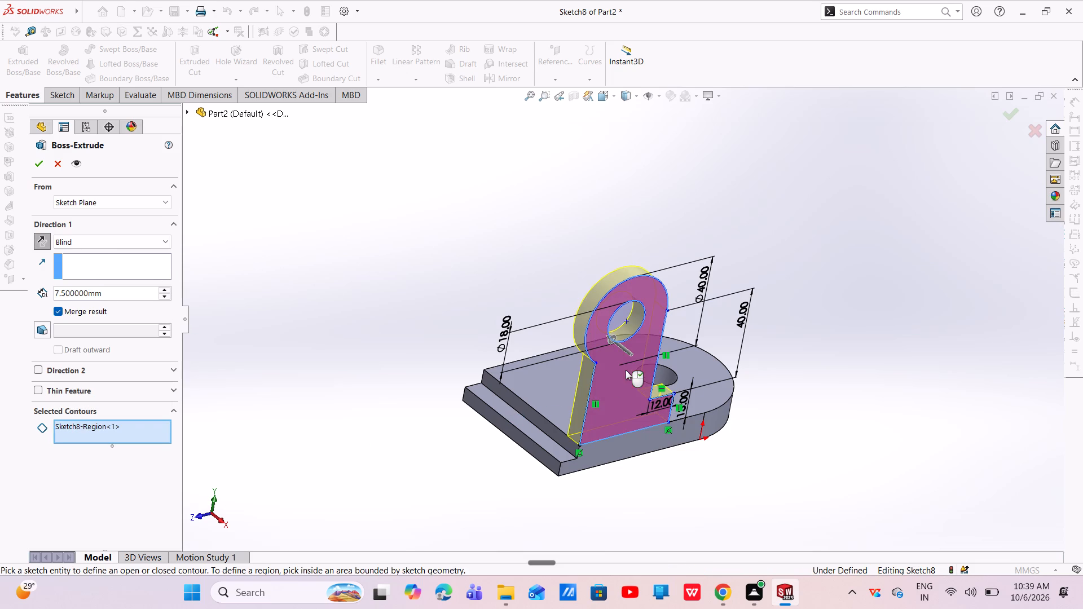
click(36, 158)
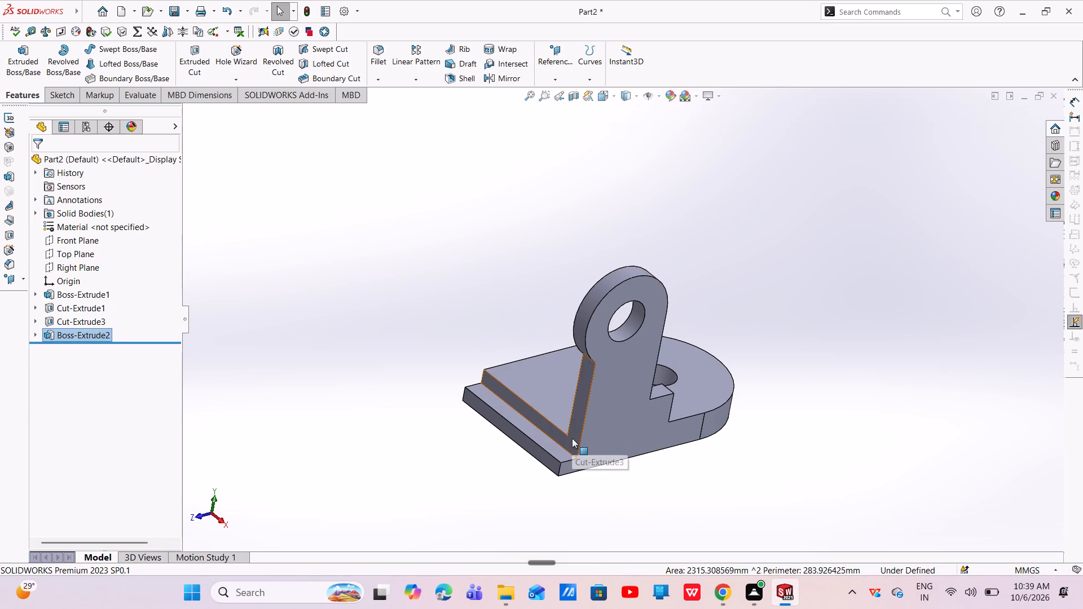
Examine the extruded upright and the base plate from the side, the underside and the stepped end.
key(Escape)
middle_drag(654, 442, 617, 418)
scroll(654, 442, up, 1)
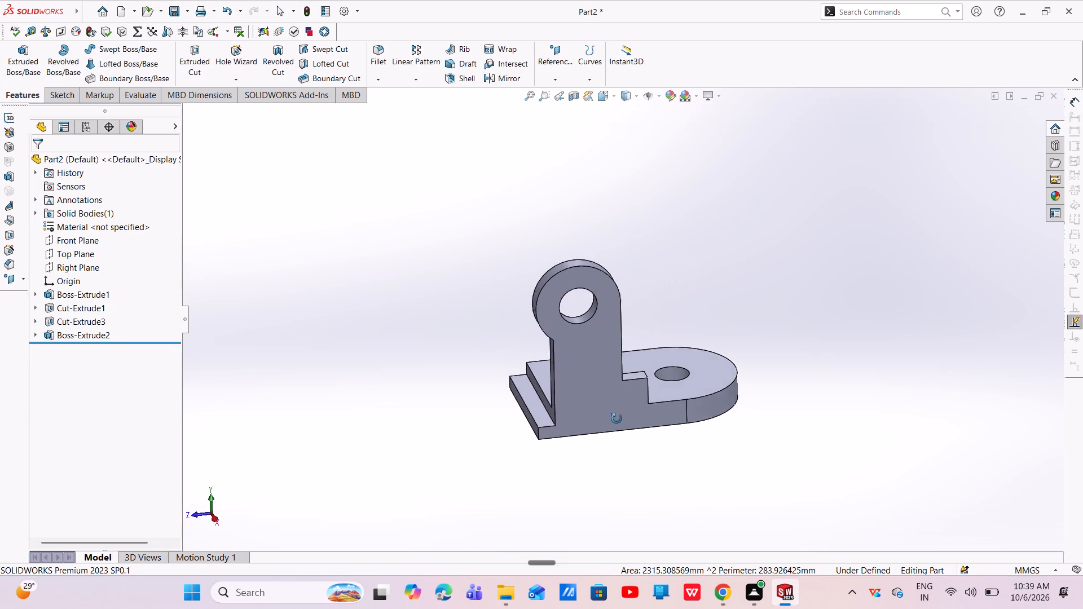
middle_drag(617, 418, 614, 418)
scroll(613, 431, up, 3)
scroll(617, 388, down, 4)
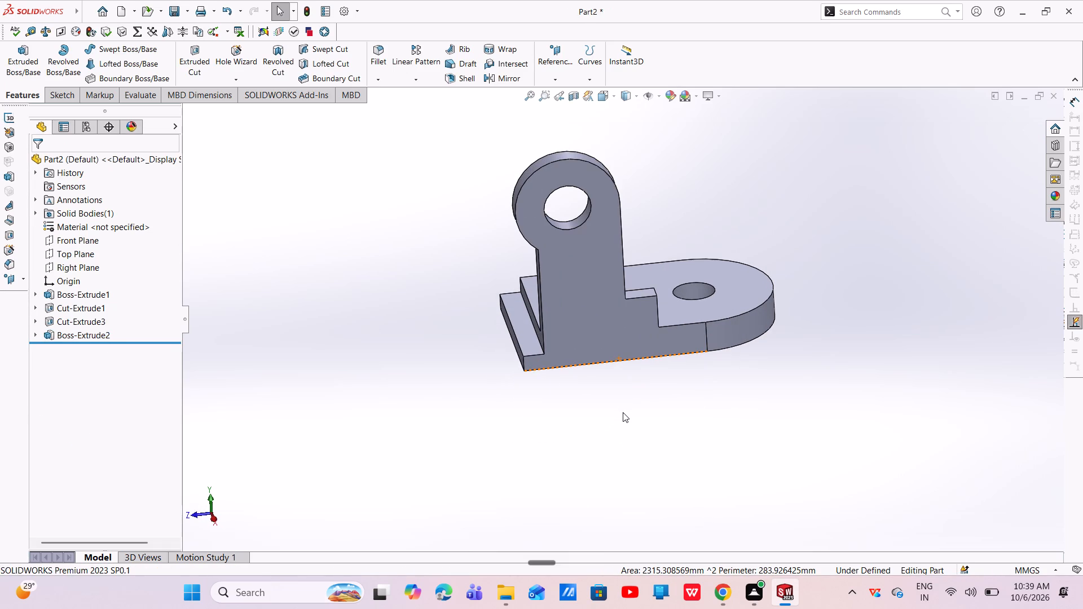
middle_drag(624, 424, 610, 335)
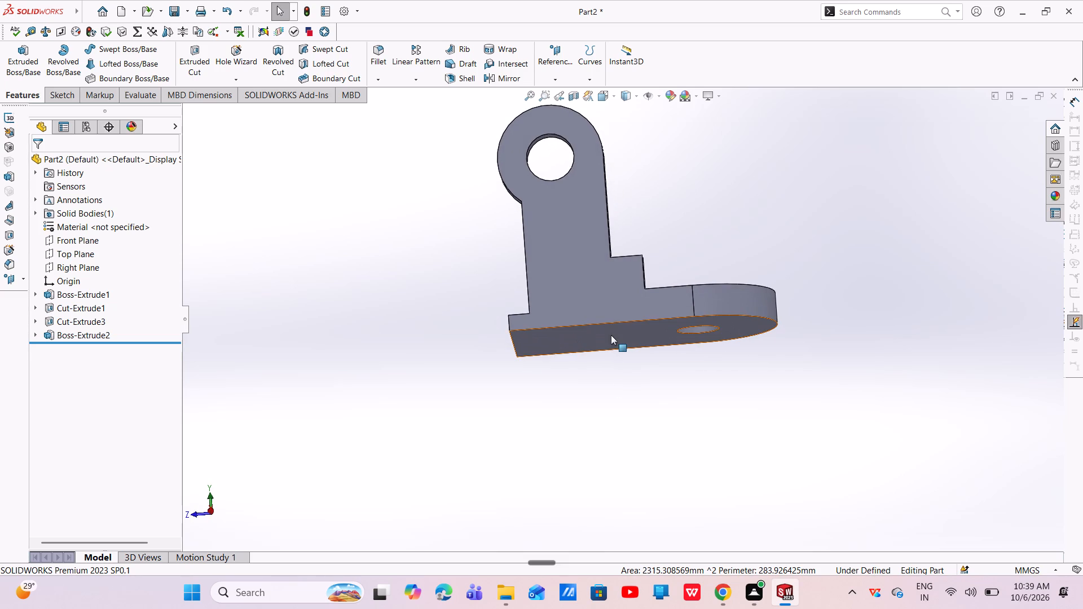
middle_drag(607, 338, 610, 357)
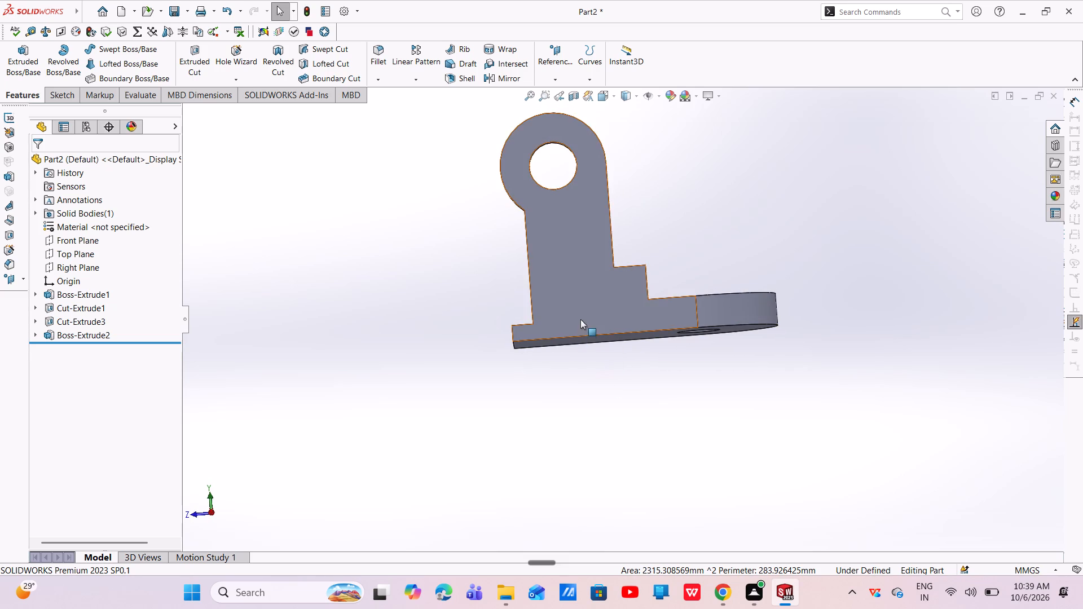
middle_drag(566, 318, 673, 446)
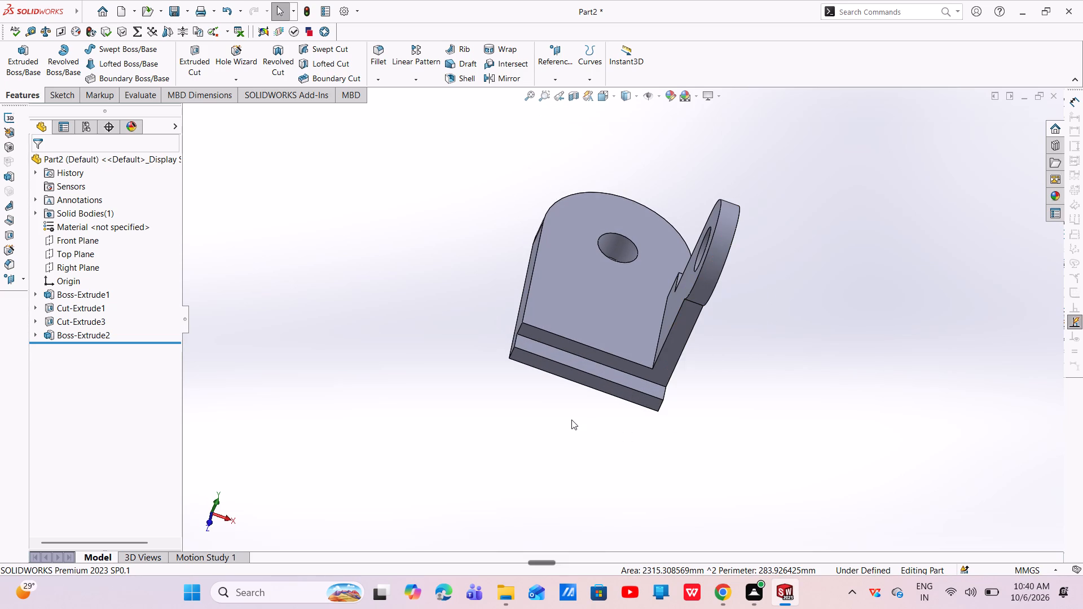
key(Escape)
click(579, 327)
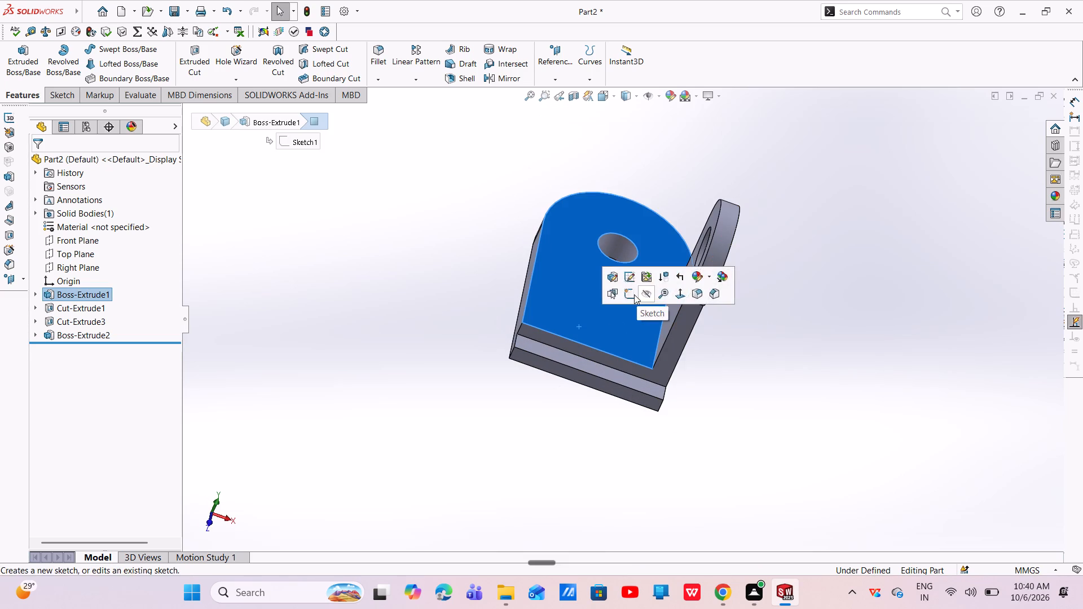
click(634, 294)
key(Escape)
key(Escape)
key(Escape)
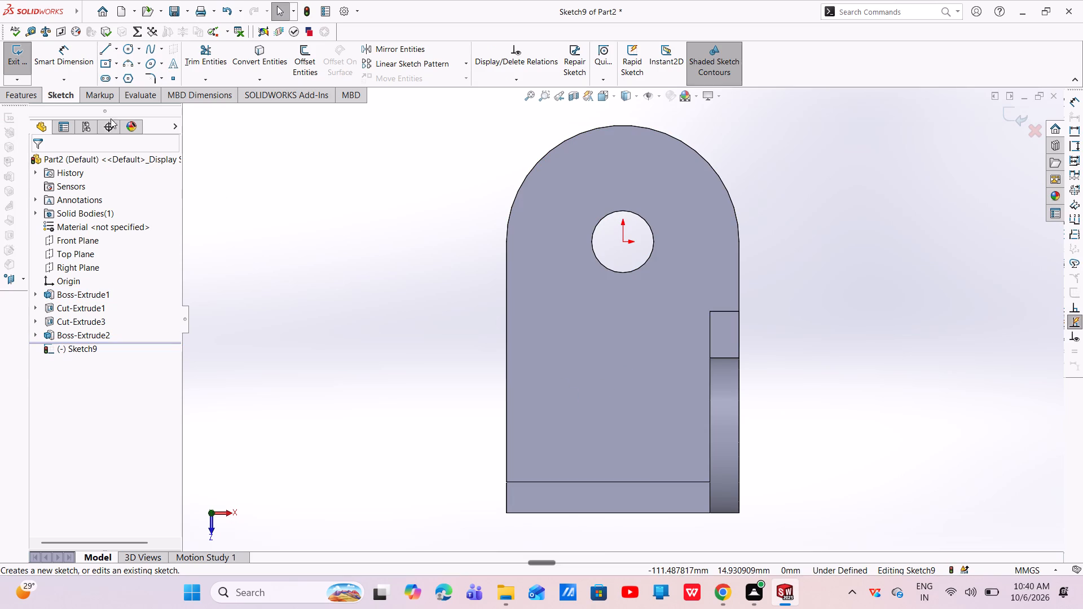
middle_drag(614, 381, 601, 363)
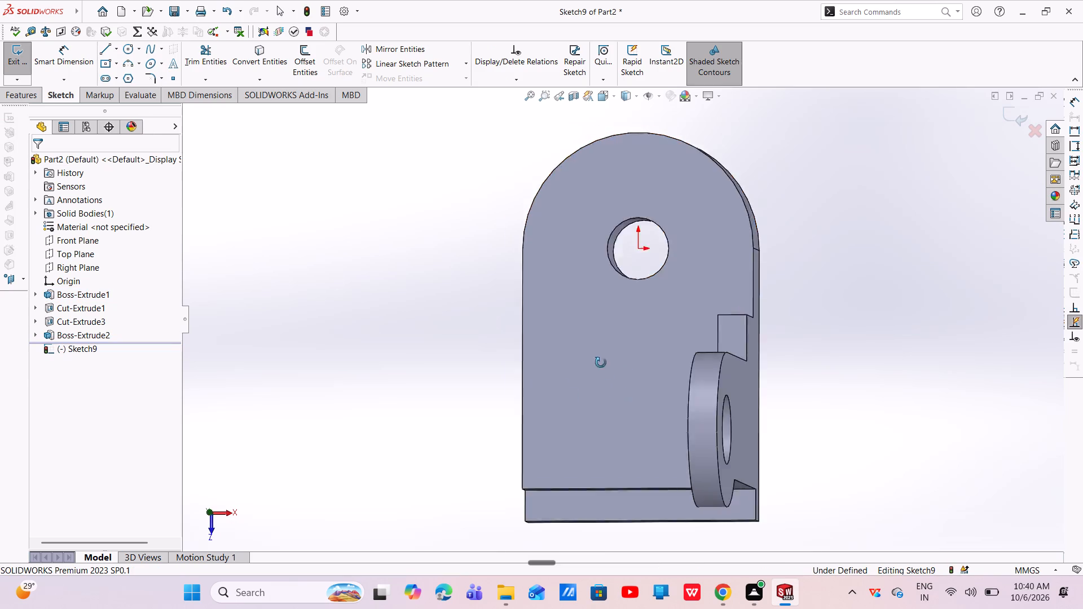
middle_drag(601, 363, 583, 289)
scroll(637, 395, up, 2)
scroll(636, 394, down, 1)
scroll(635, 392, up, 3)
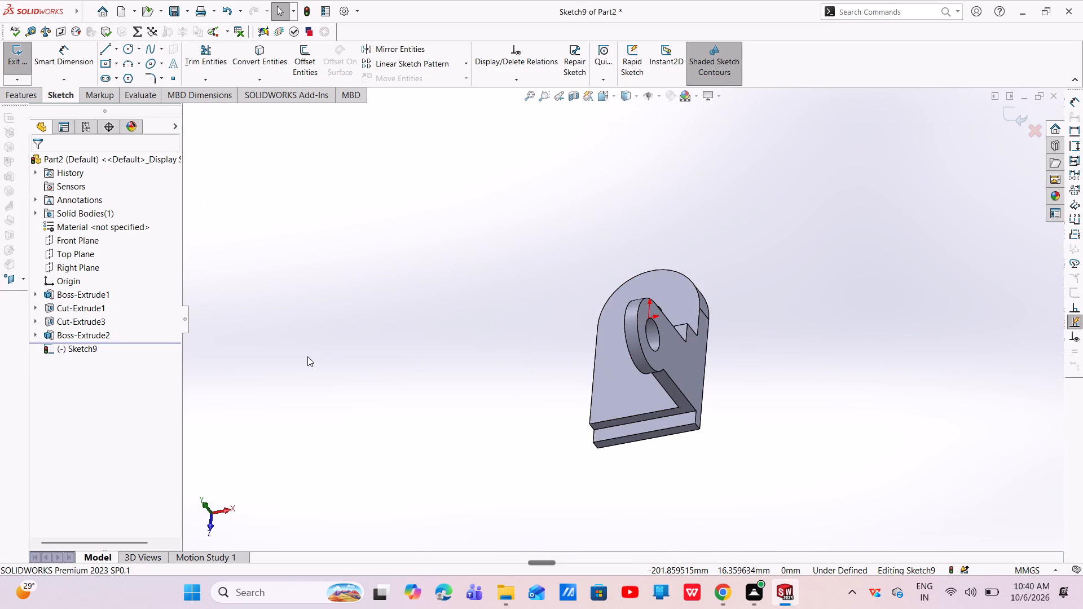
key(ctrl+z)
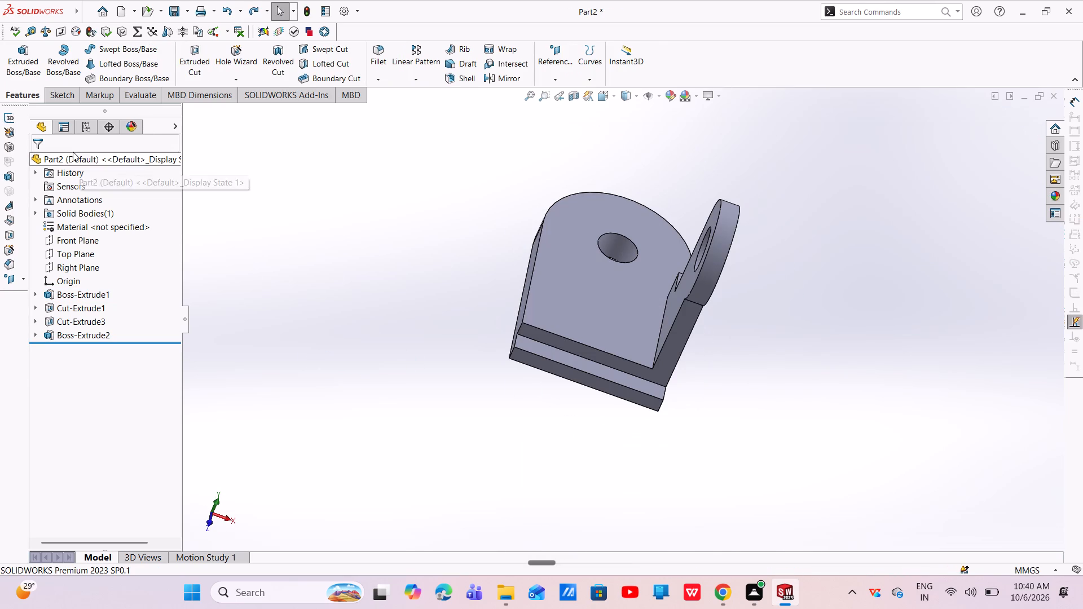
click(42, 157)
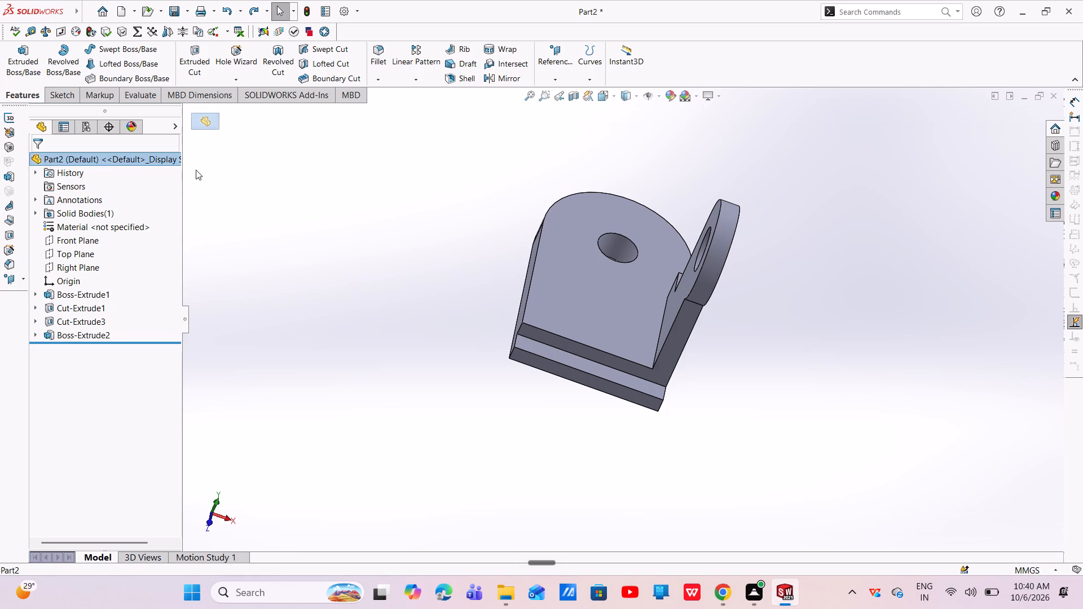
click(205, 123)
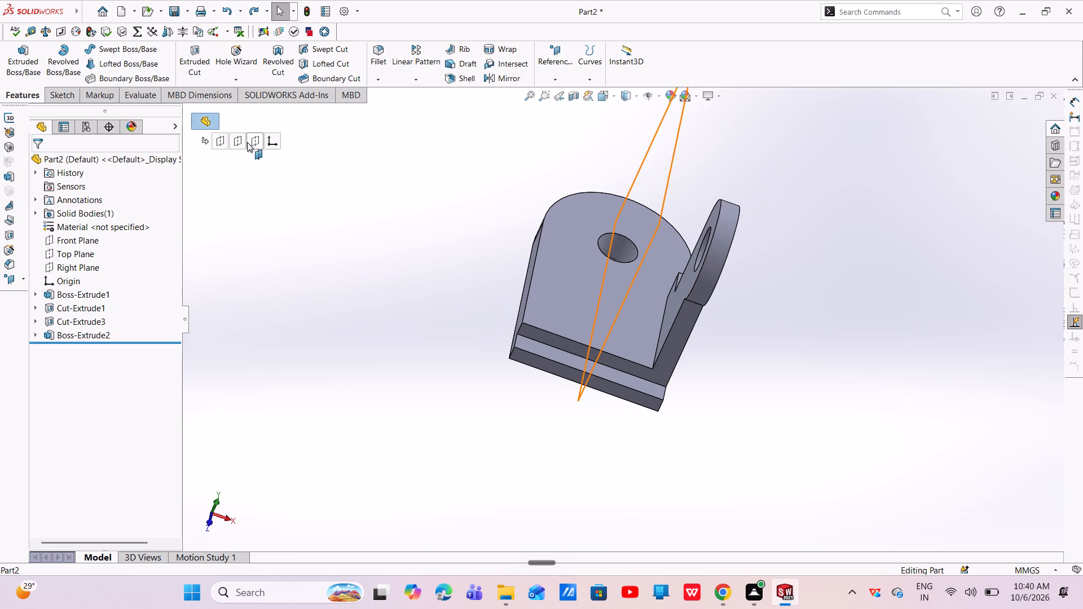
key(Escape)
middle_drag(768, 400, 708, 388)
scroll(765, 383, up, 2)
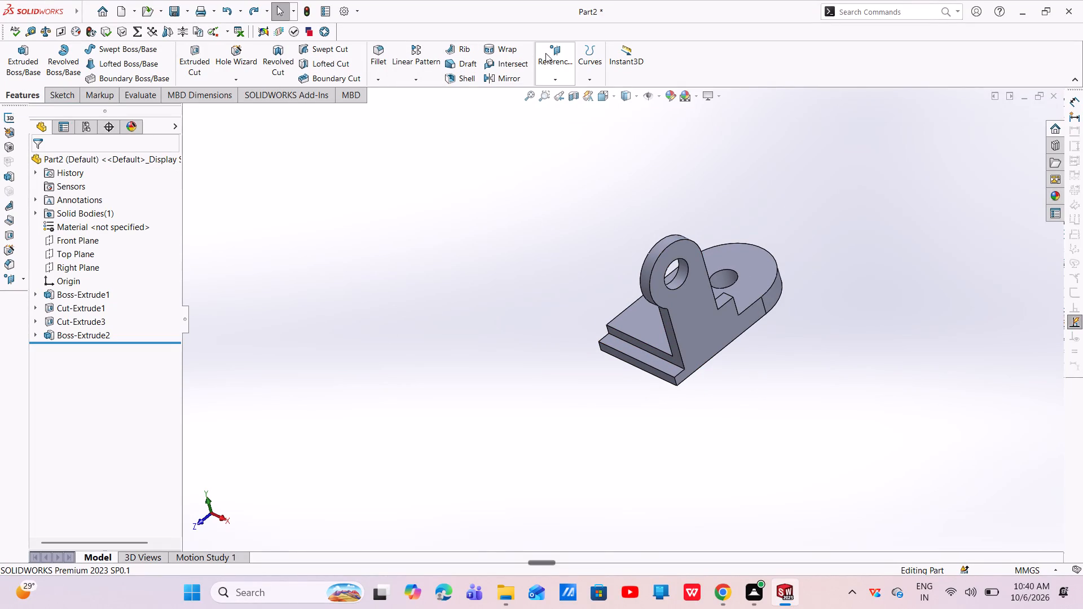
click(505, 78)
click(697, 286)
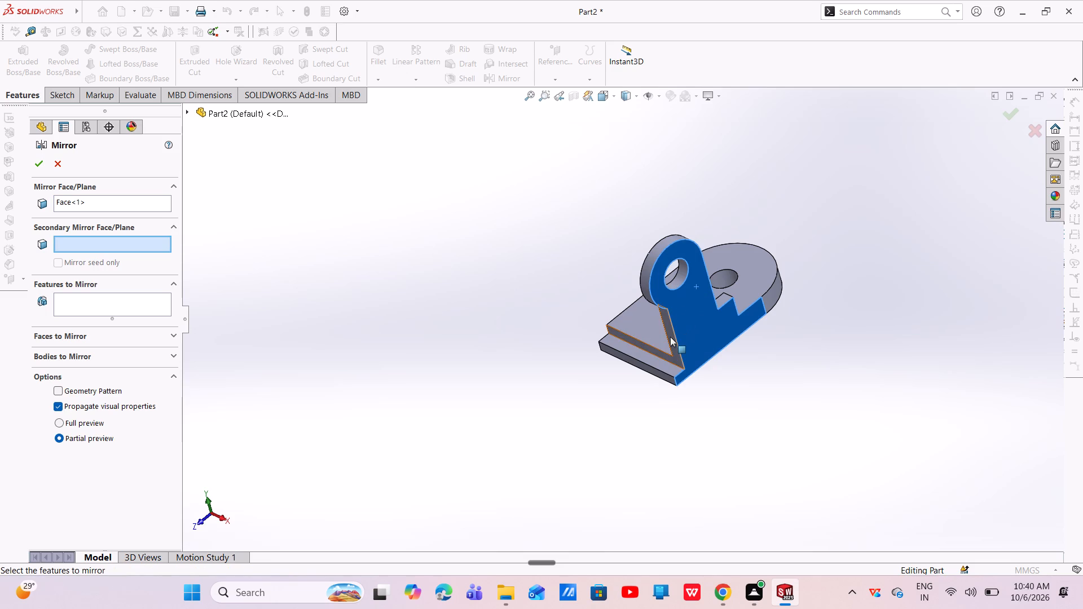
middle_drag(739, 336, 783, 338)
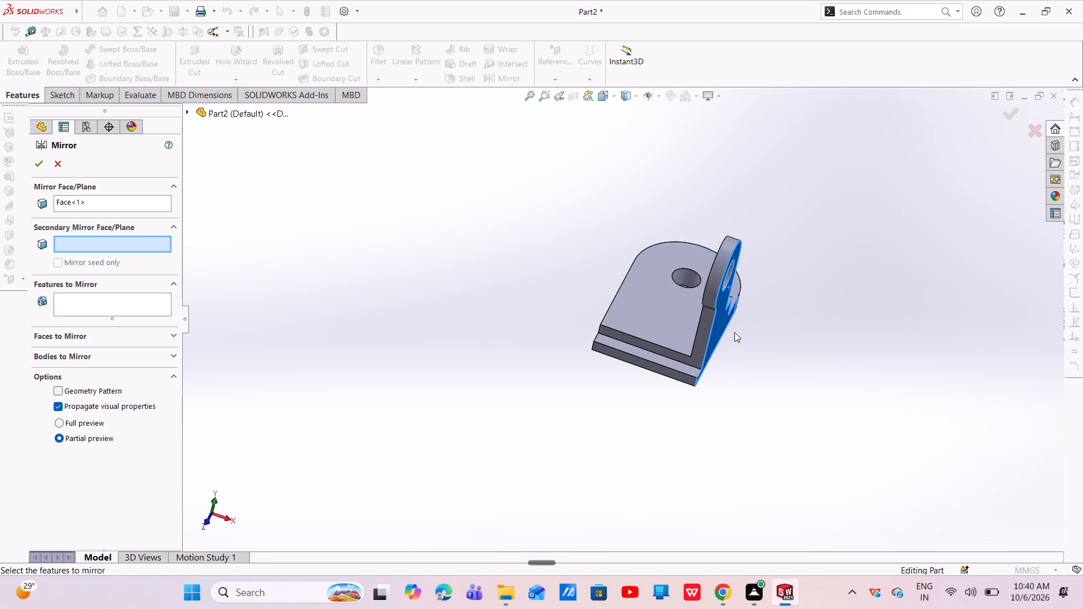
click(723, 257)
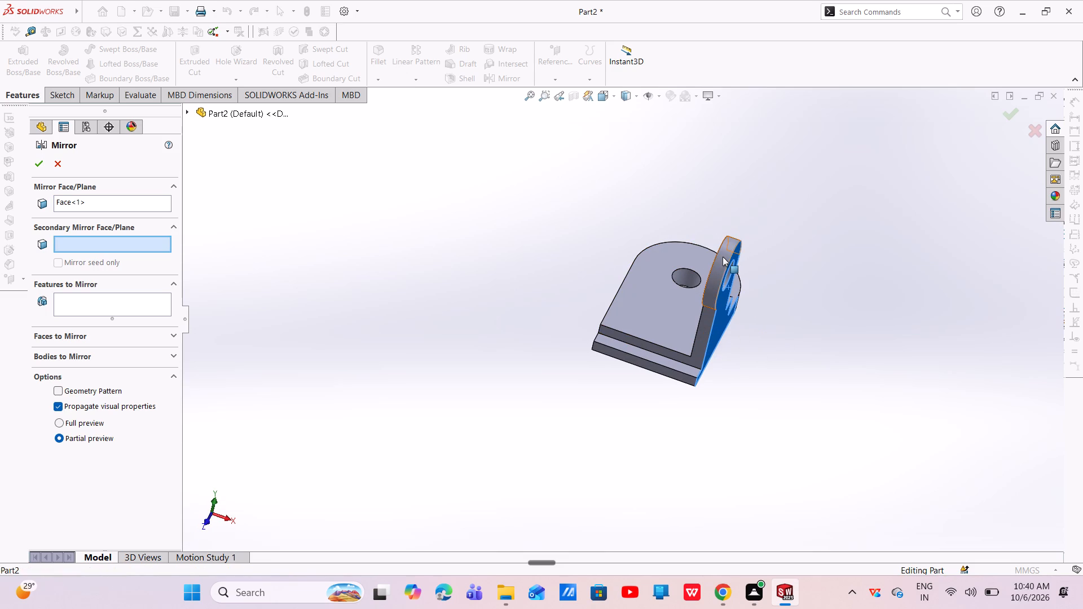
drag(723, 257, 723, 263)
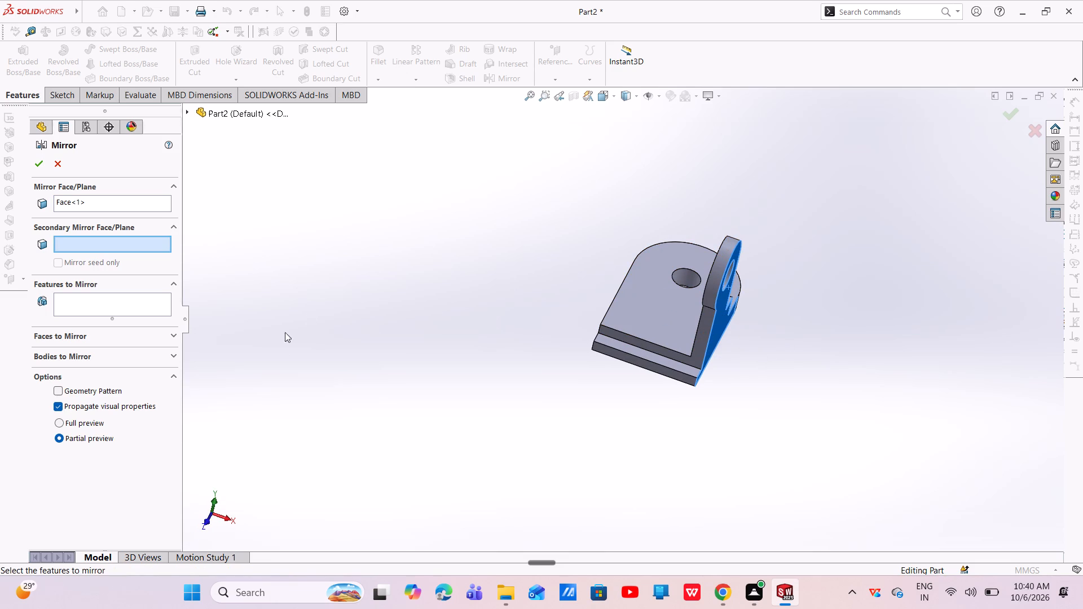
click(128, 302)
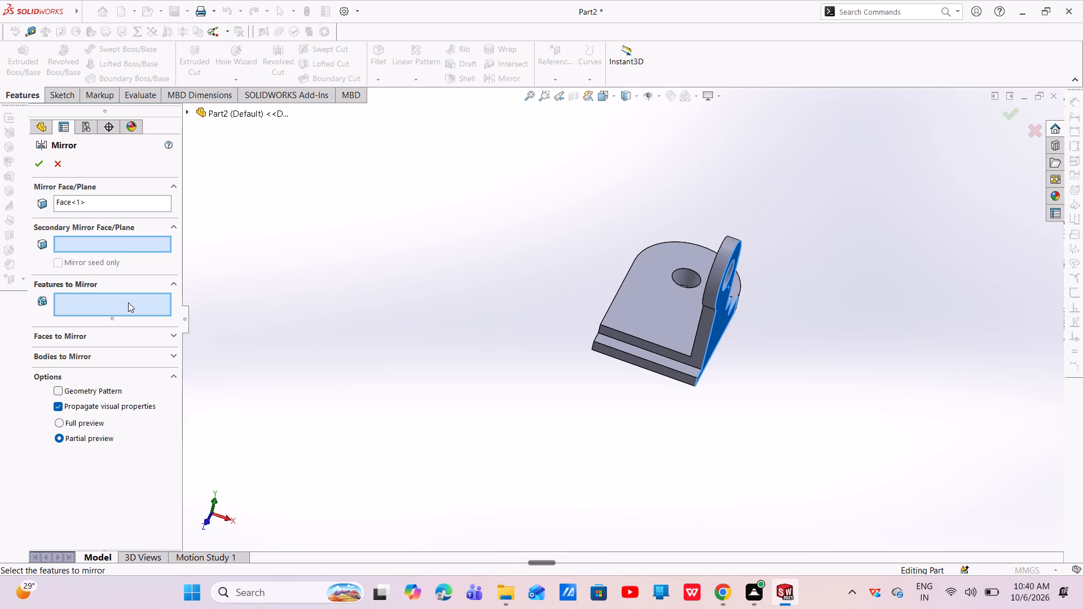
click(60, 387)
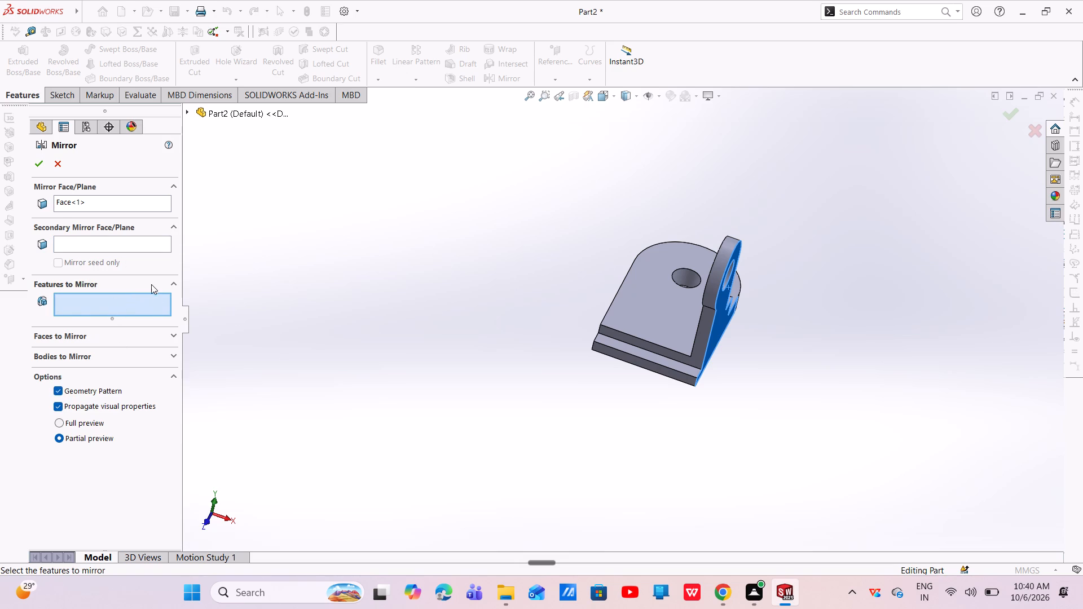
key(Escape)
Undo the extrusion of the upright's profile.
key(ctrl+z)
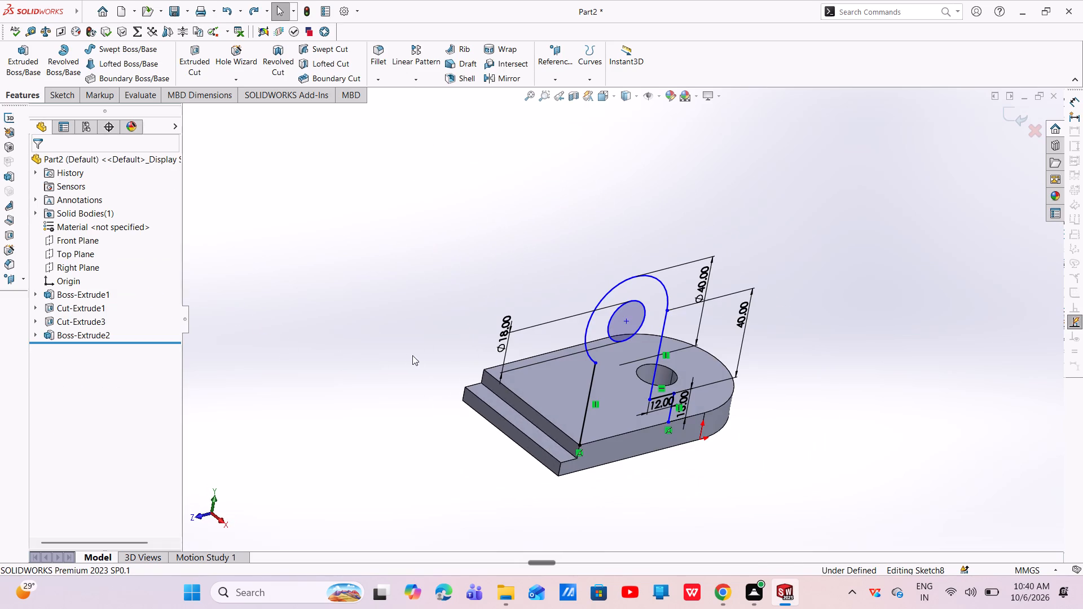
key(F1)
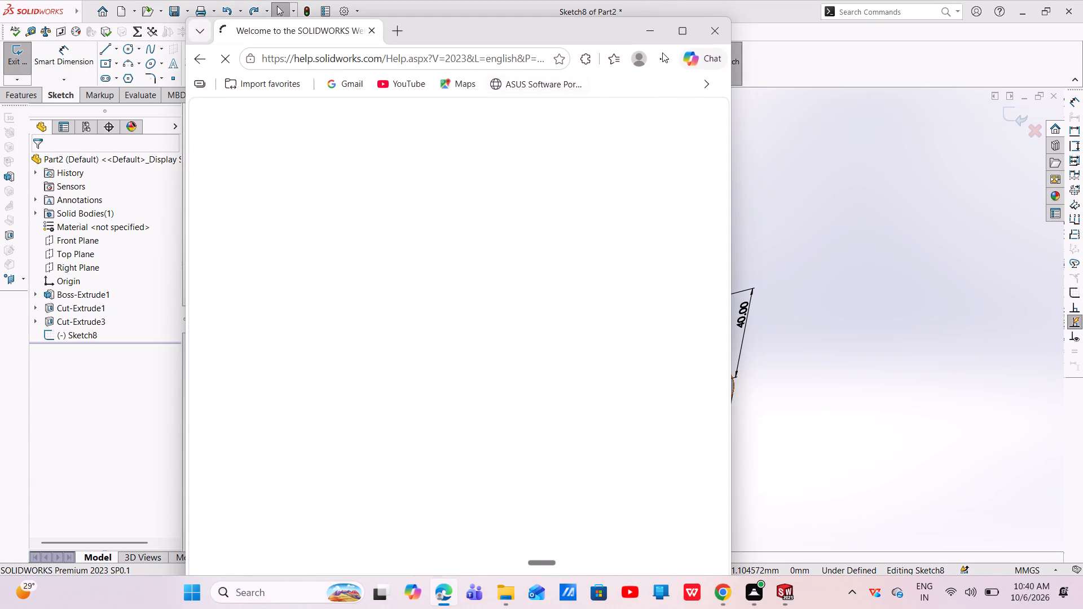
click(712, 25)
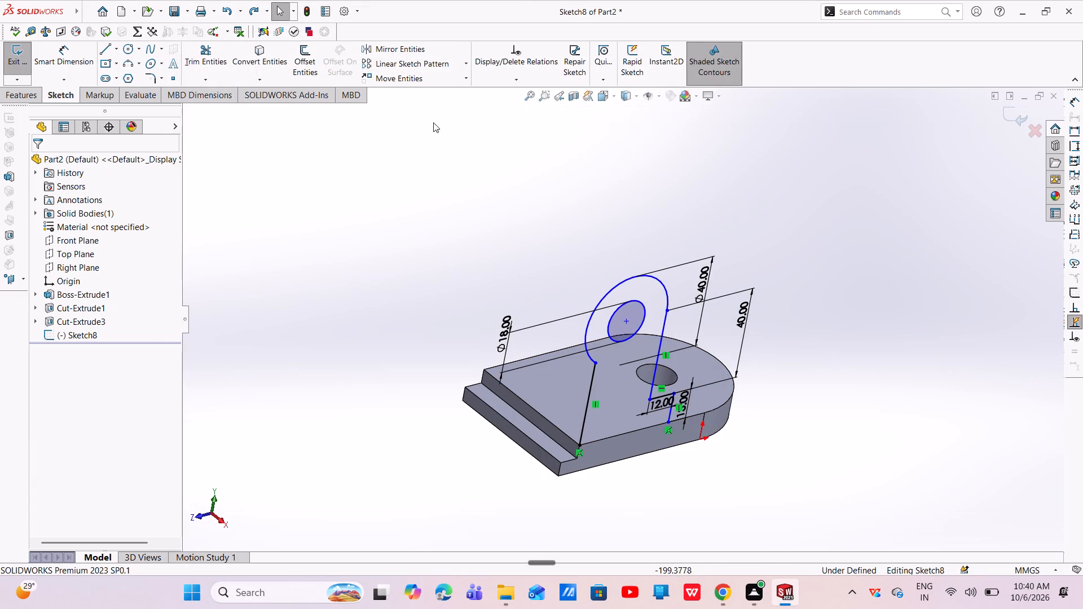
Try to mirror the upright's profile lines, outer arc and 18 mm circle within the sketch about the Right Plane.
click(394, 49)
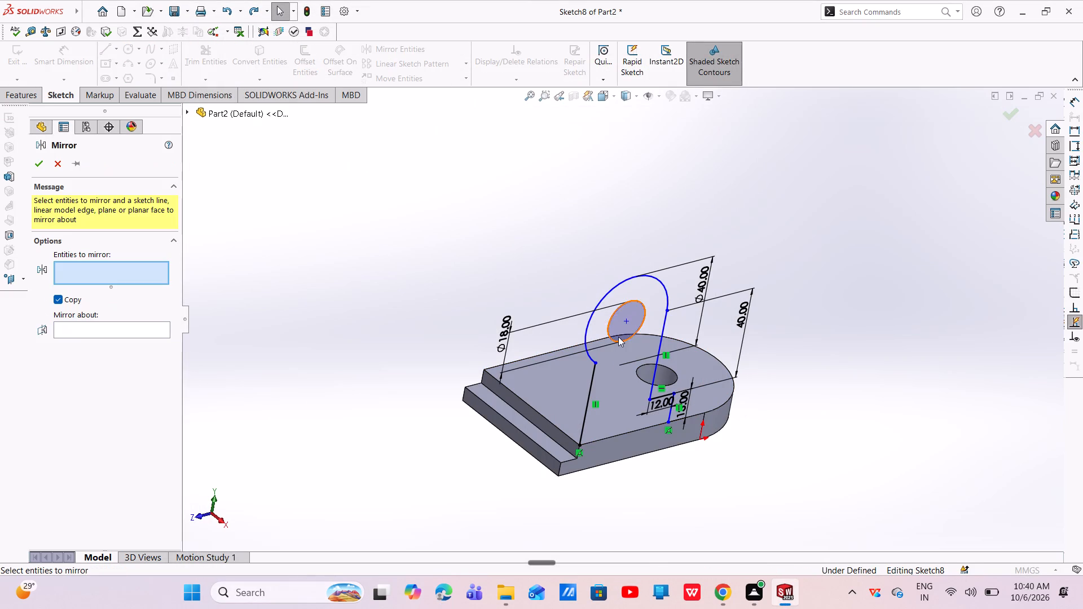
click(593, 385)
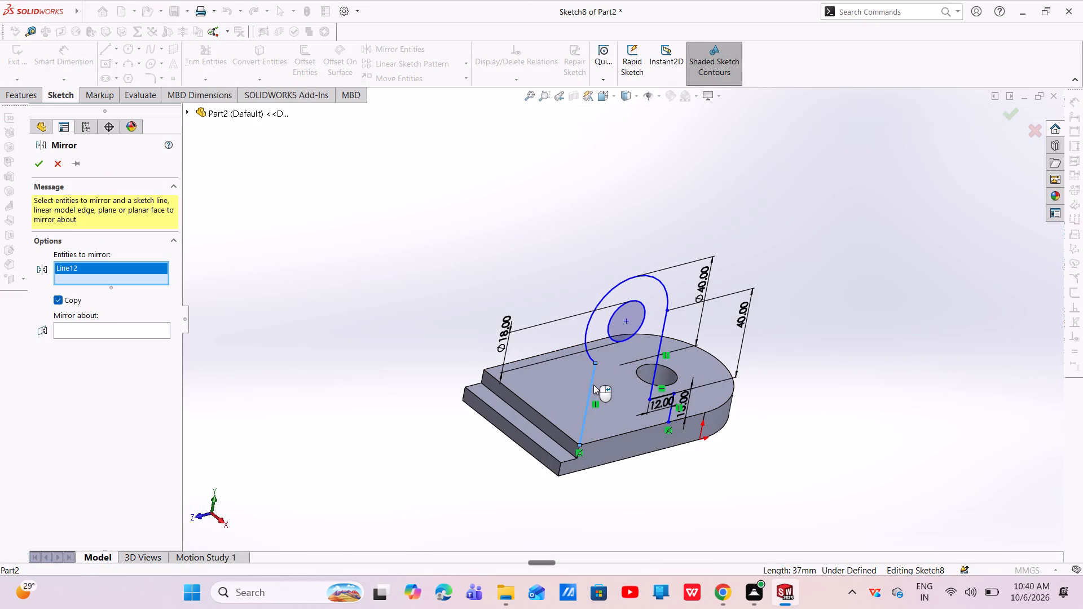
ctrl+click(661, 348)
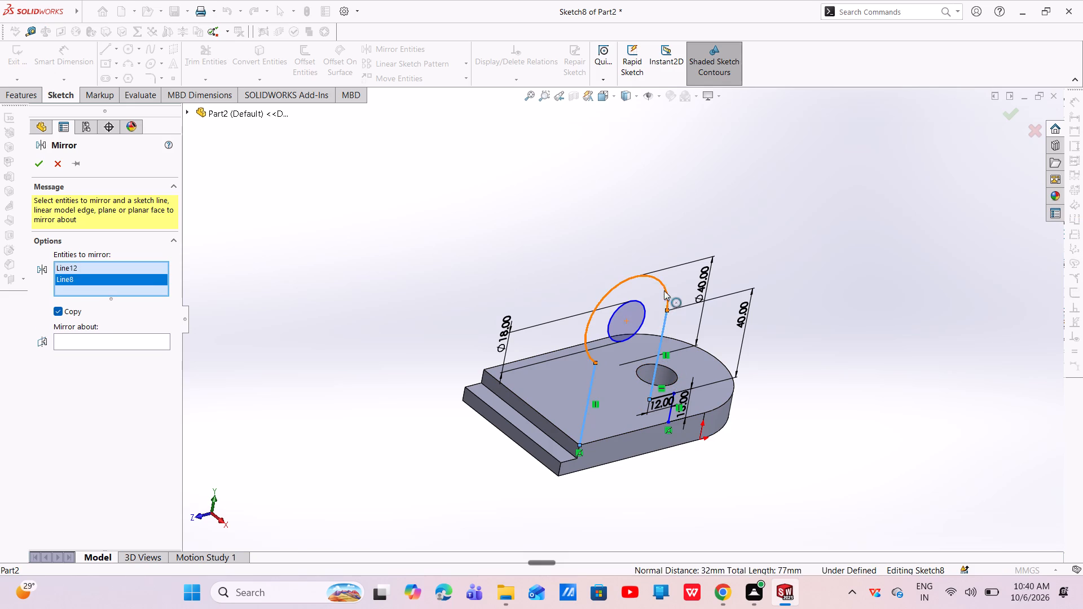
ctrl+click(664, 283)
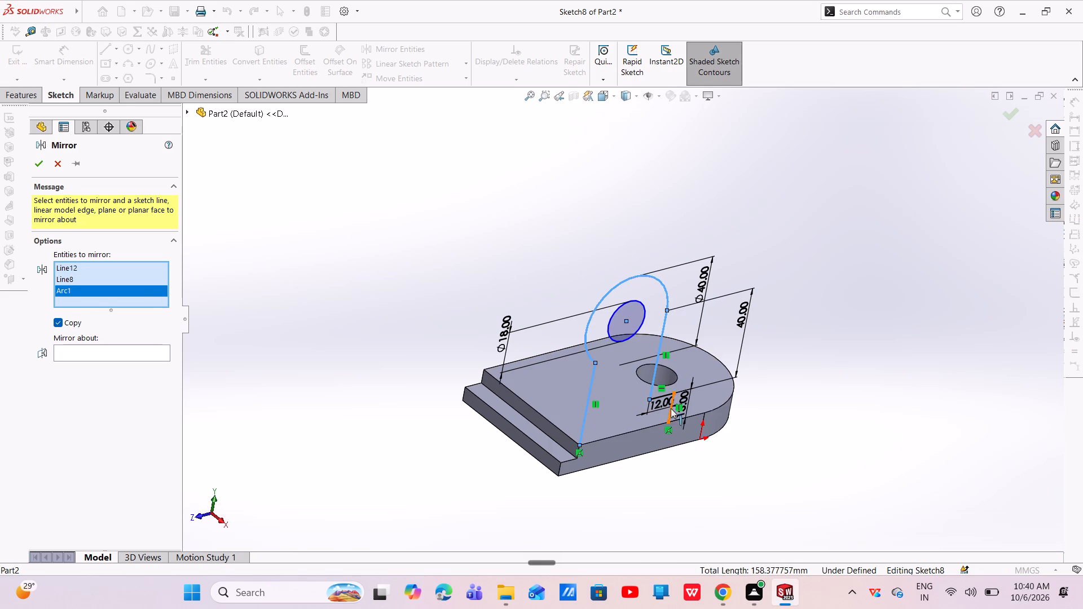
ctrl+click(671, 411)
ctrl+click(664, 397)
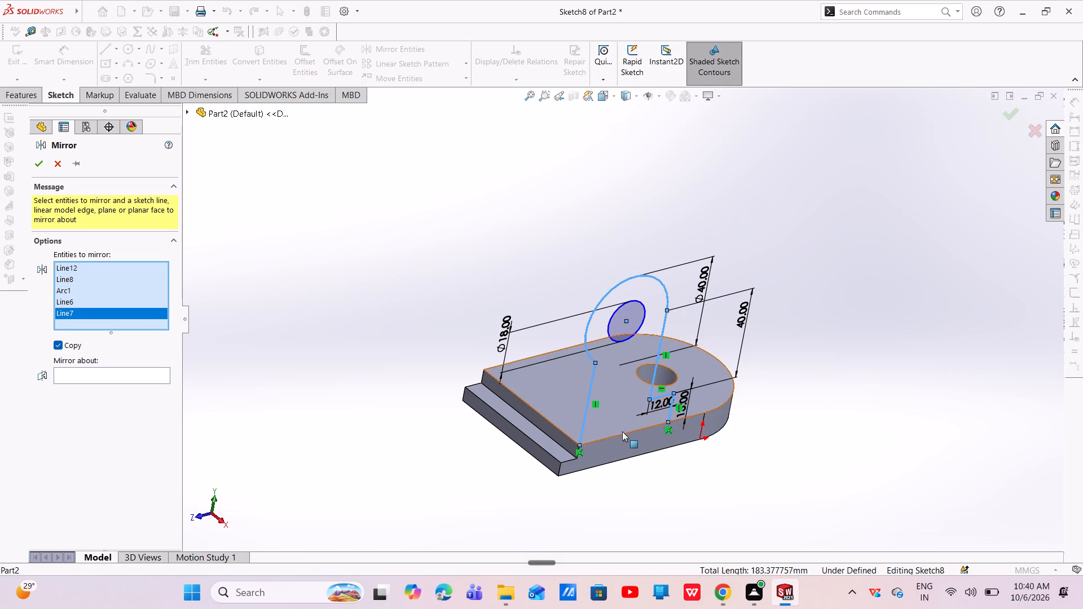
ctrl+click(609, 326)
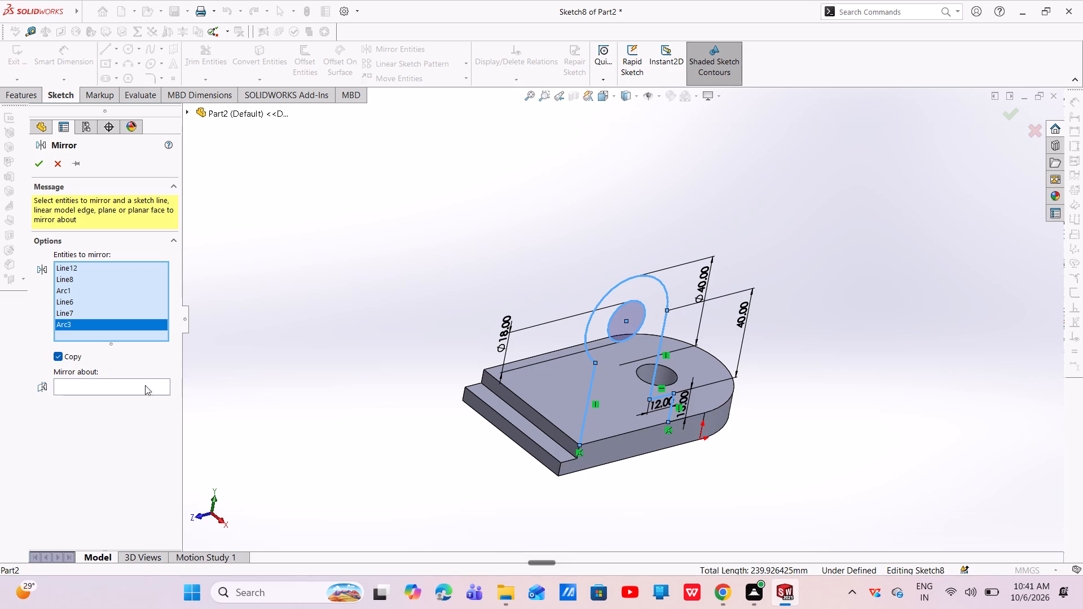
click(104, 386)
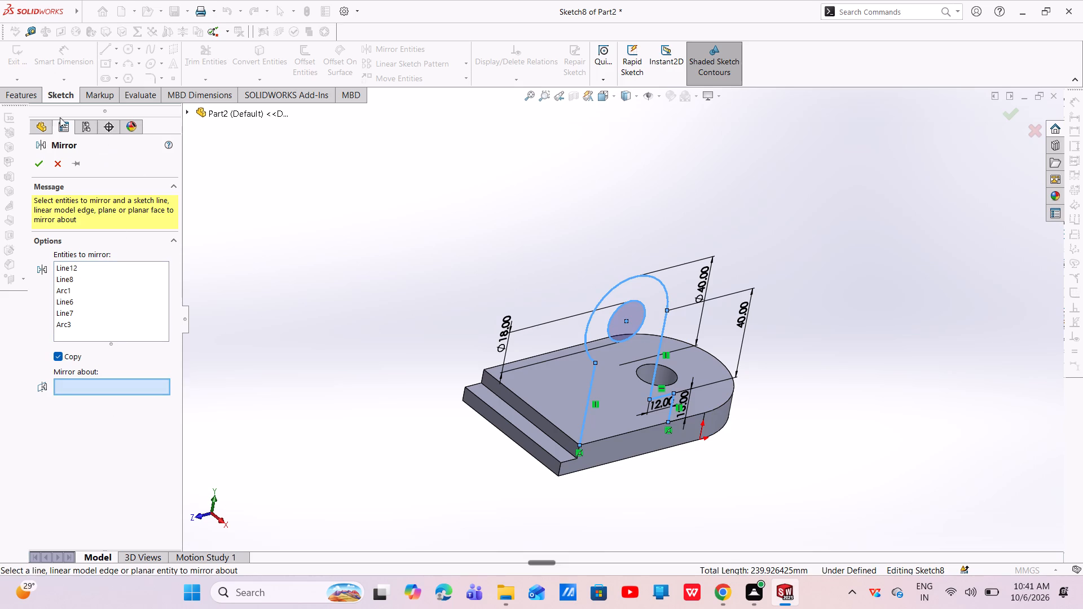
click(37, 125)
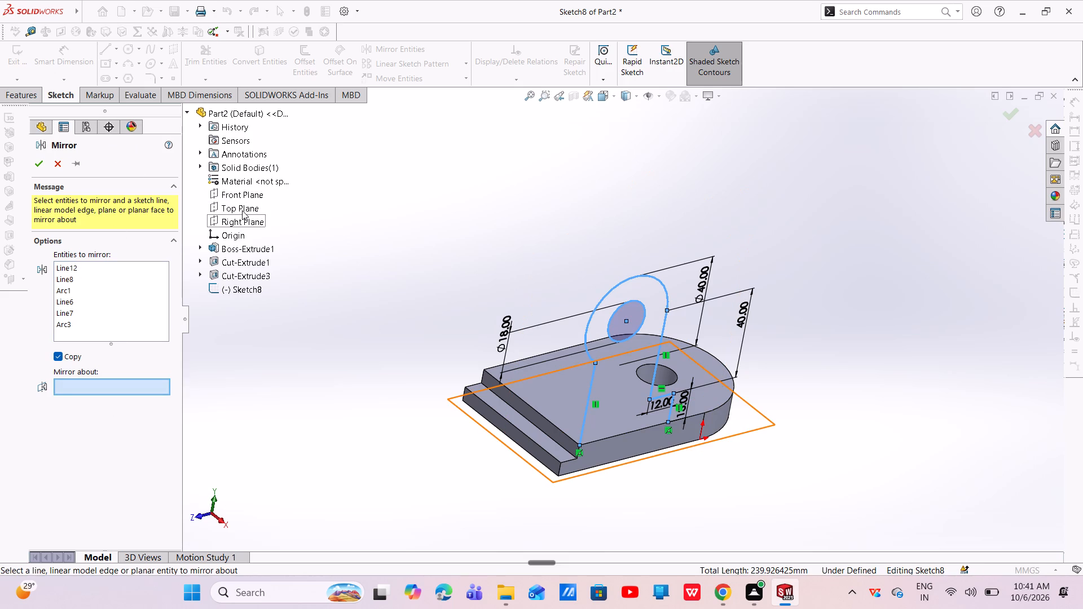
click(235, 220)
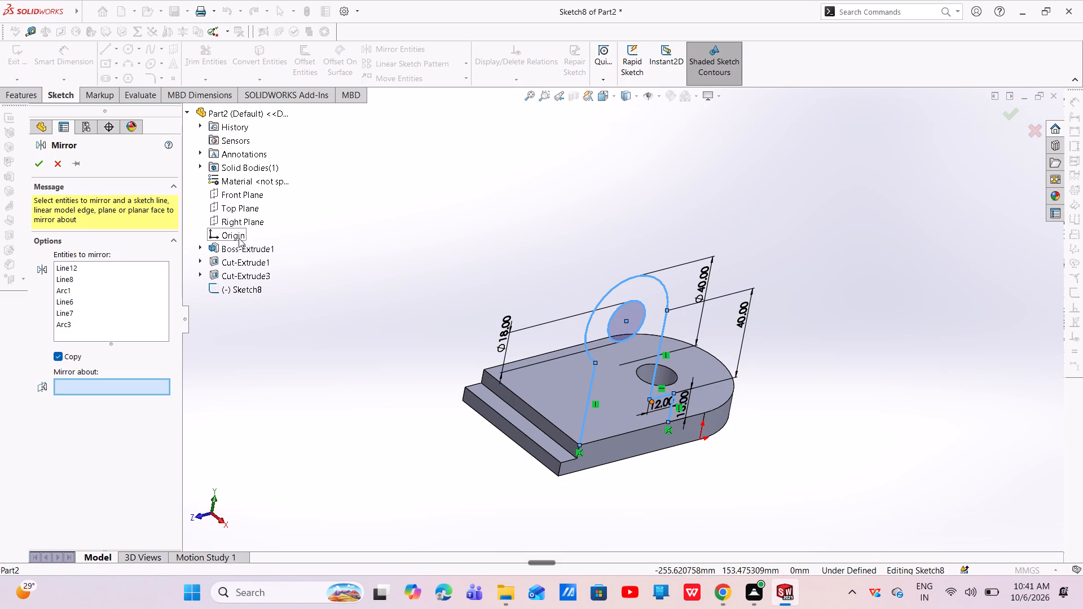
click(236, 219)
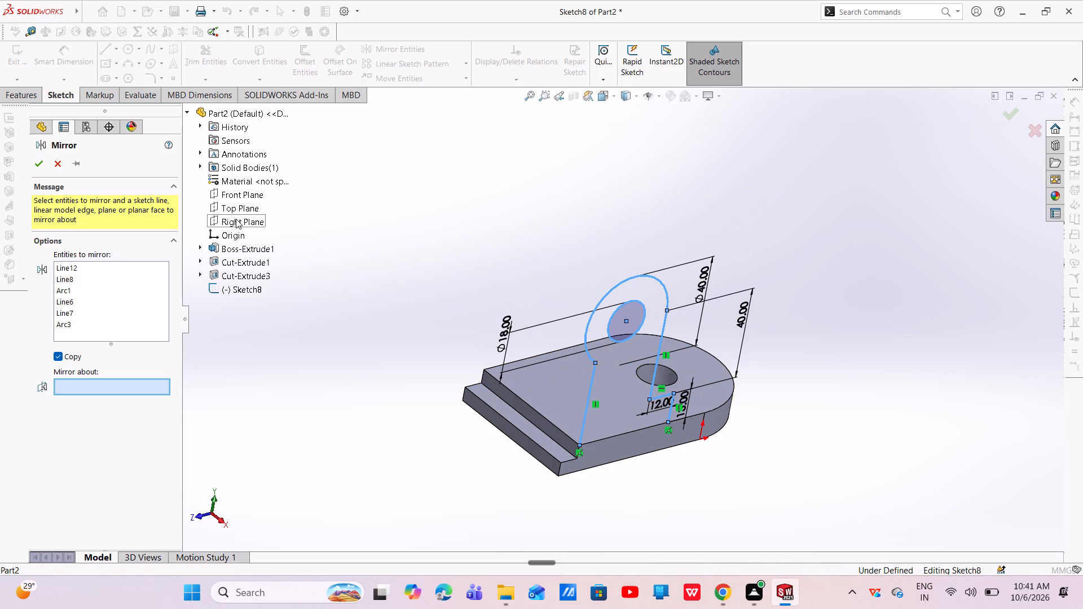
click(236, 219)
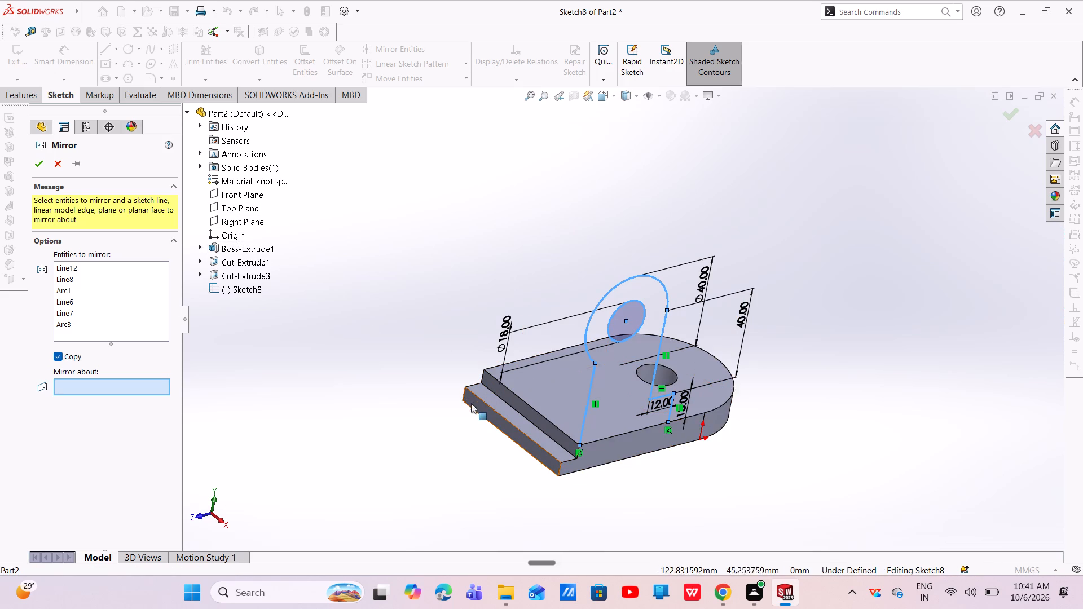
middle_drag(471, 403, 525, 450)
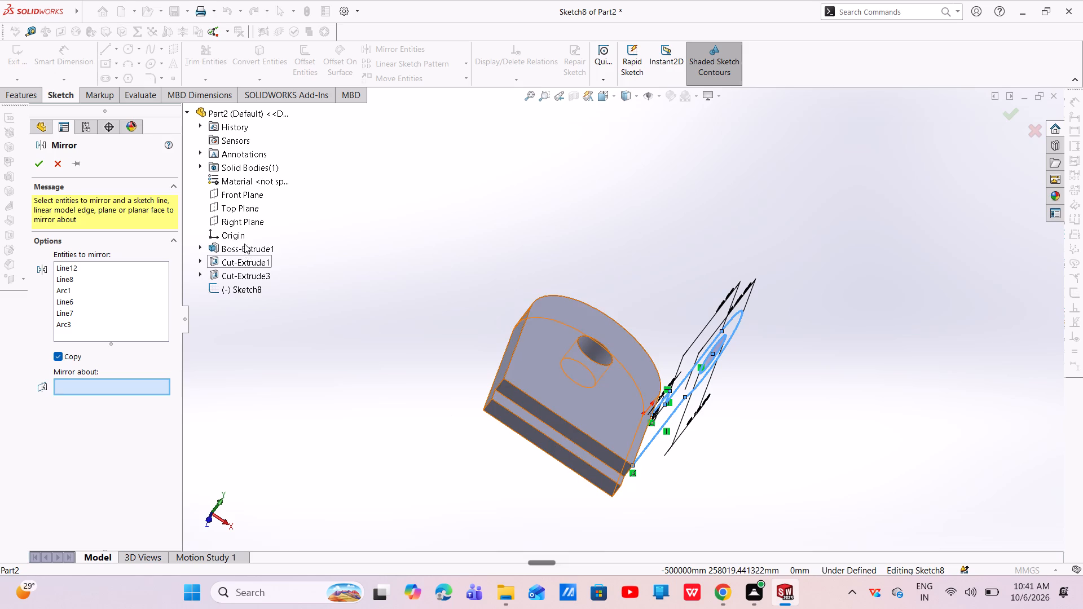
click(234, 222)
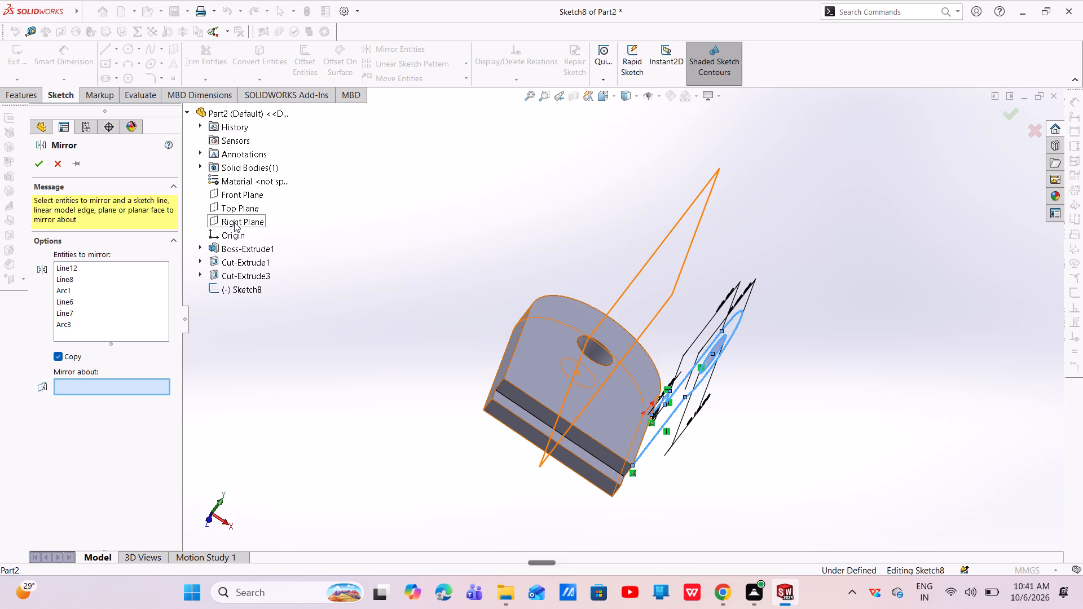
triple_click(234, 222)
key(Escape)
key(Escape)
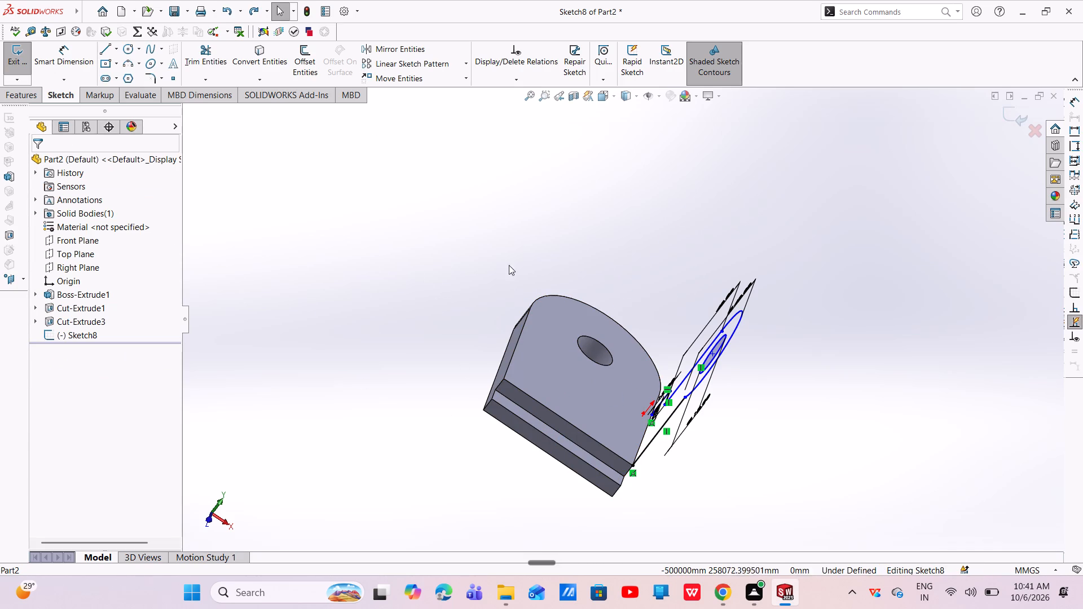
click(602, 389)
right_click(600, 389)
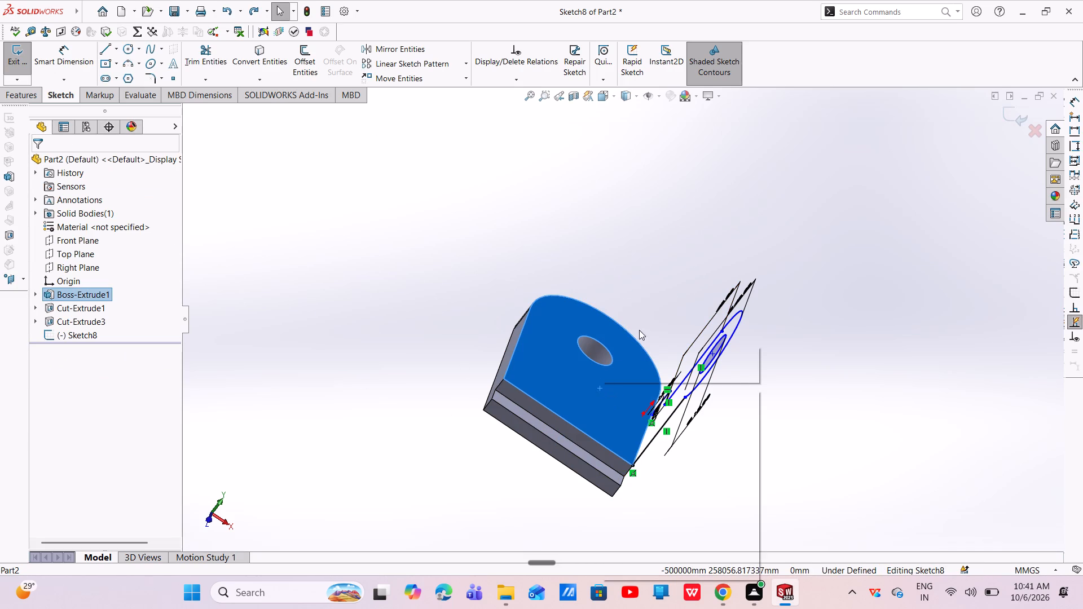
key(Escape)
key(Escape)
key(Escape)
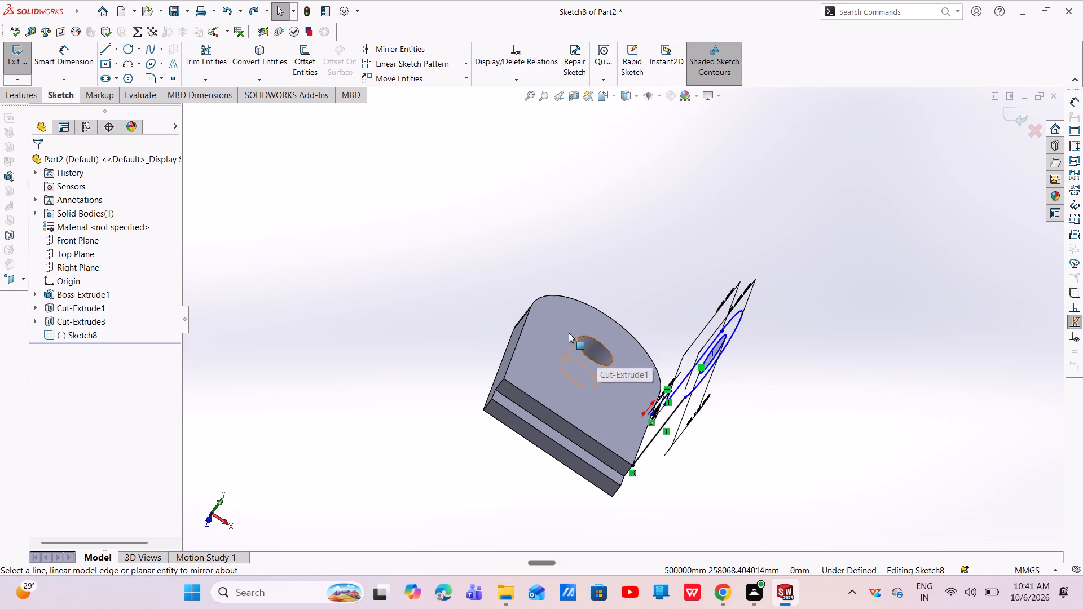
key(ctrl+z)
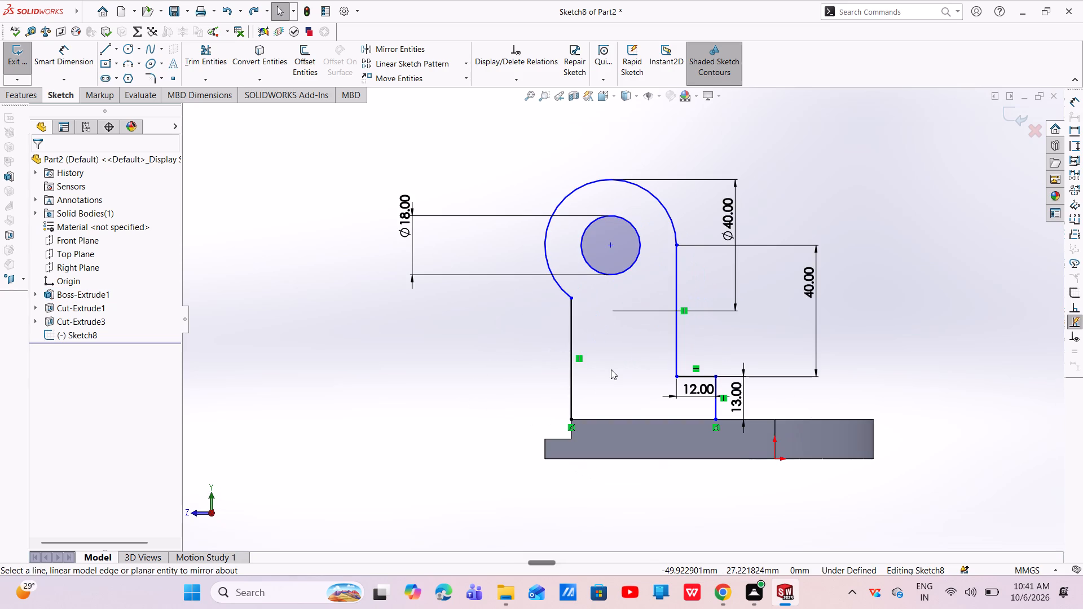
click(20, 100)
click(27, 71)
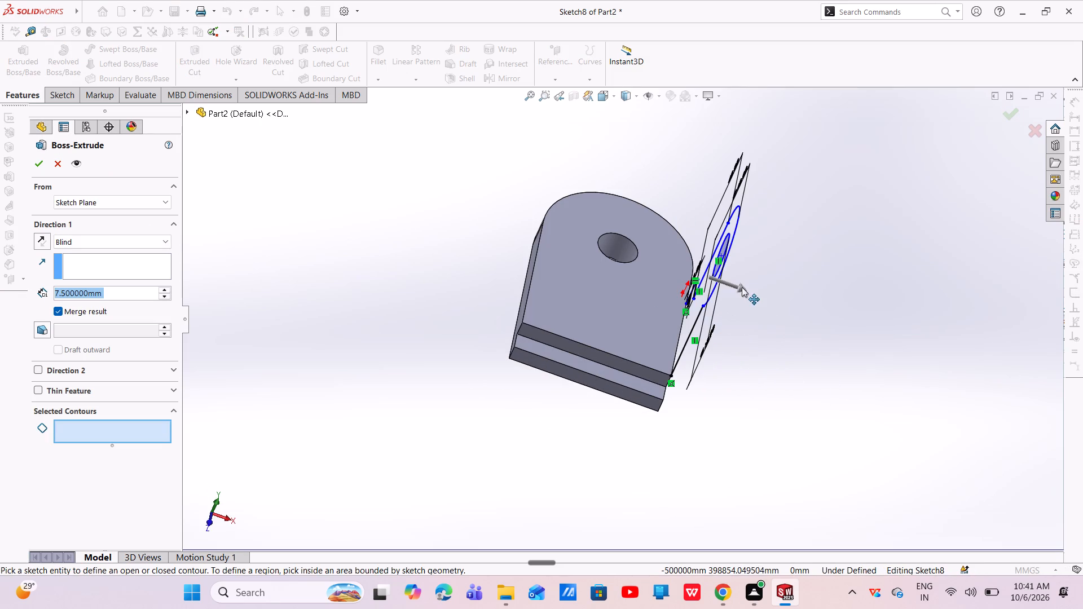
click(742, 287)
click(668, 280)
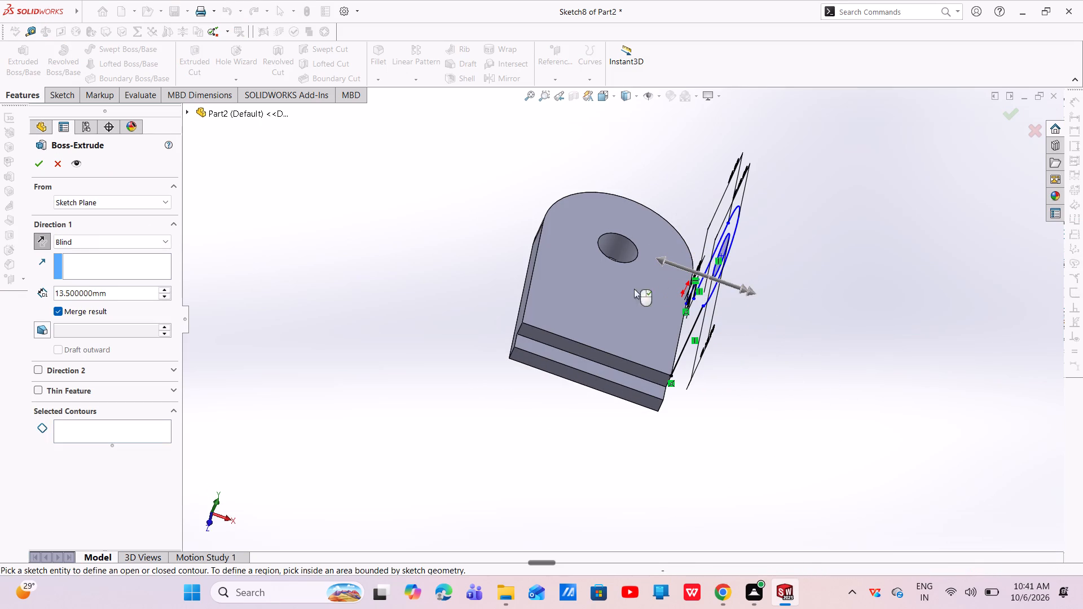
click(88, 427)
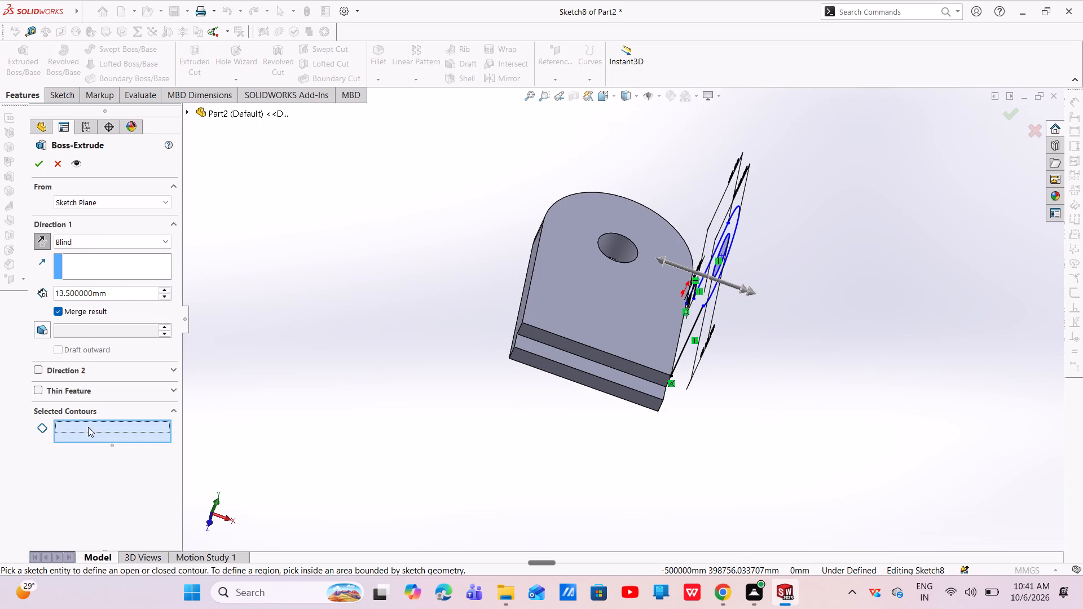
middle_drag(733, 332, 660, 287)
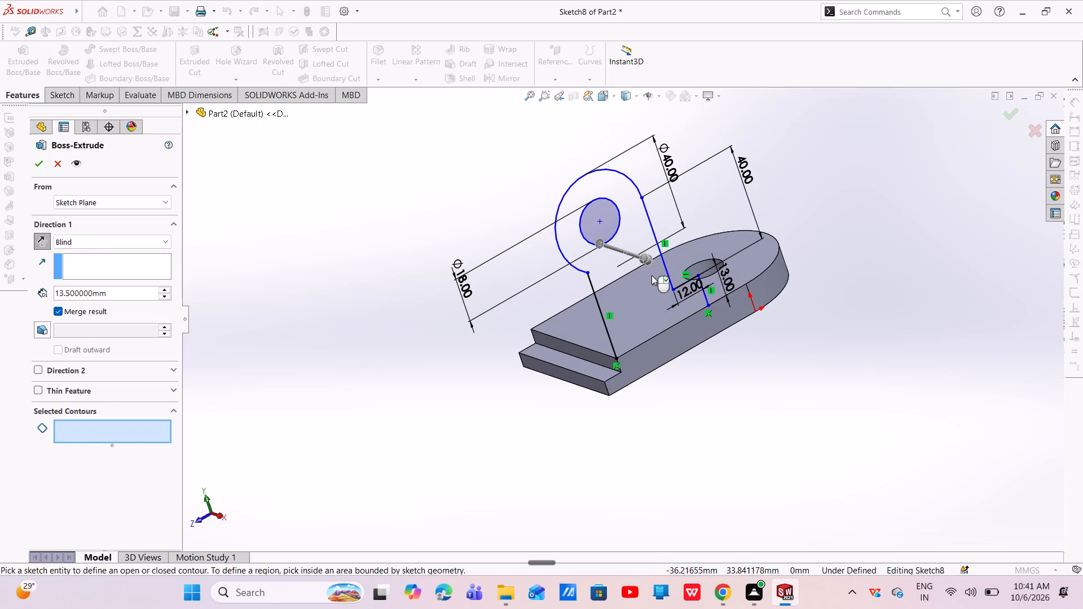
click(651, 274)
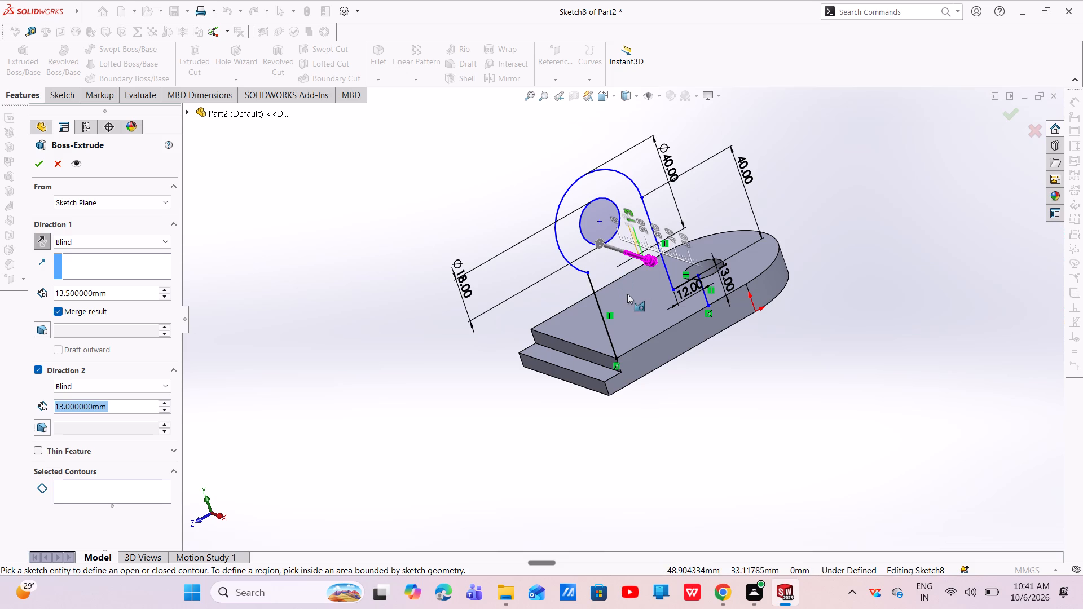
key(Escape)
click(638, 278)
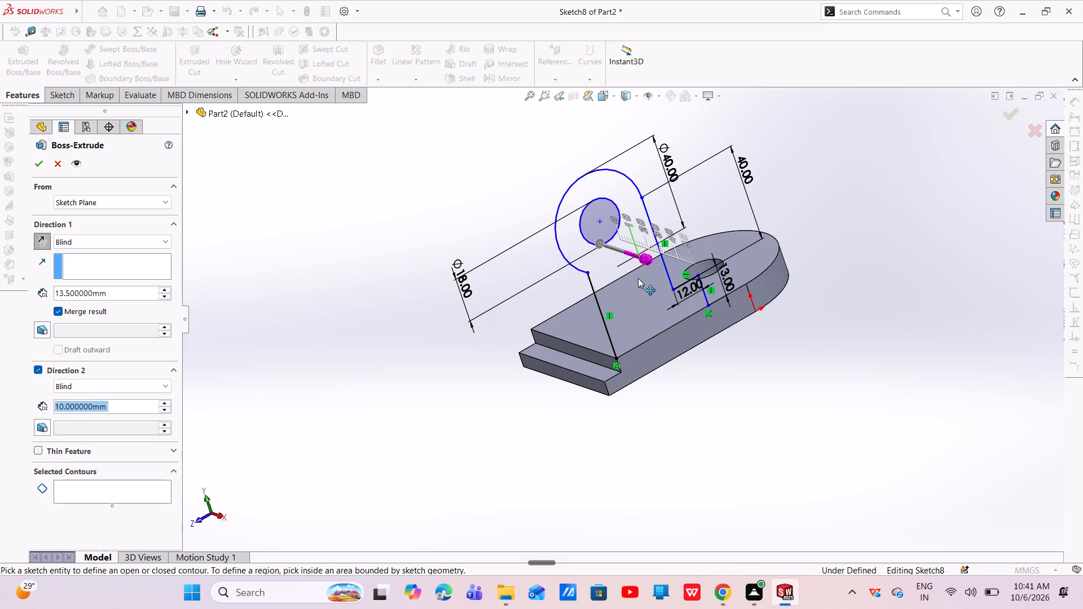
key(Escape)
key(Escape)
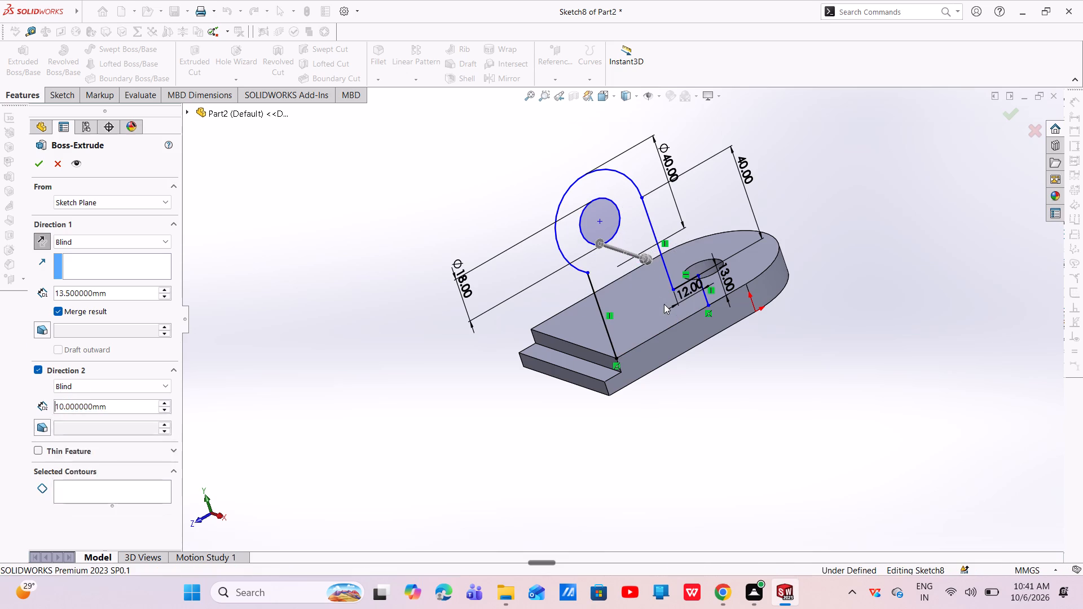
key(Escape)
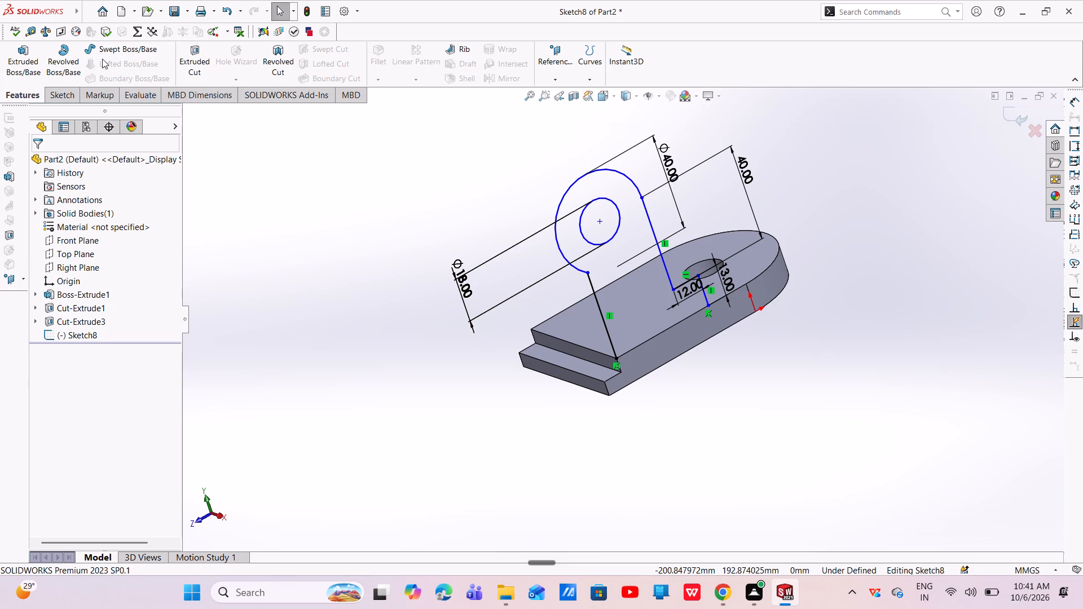
Extrude the upright's profile region around the 18 mm hole as a 7.5 mm blind boss, reversed inward over the plate.
click(25, 58)
click(97, 431)
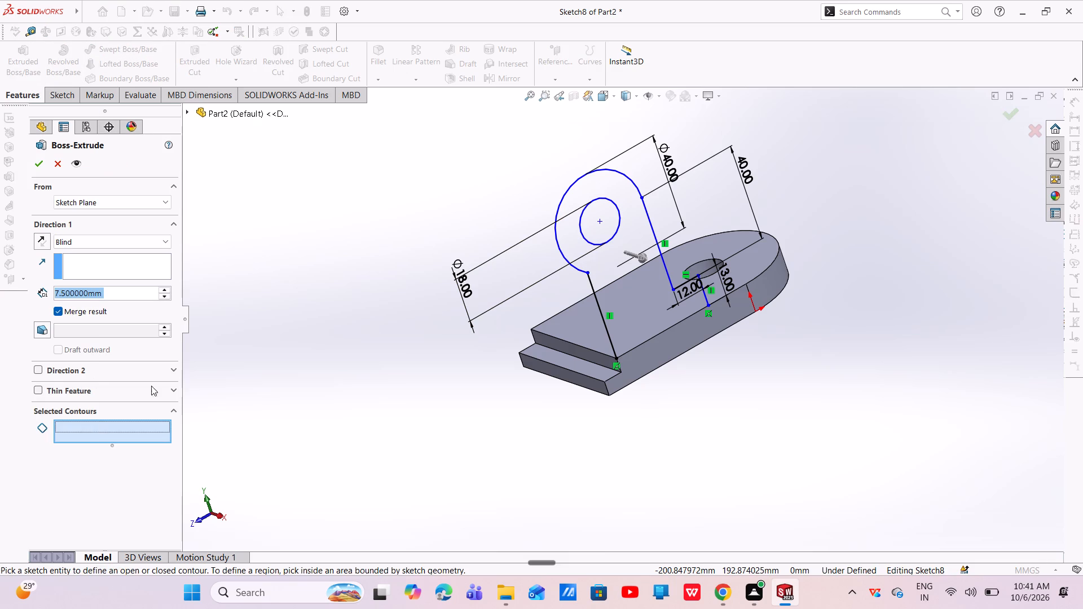
click(620, 267)
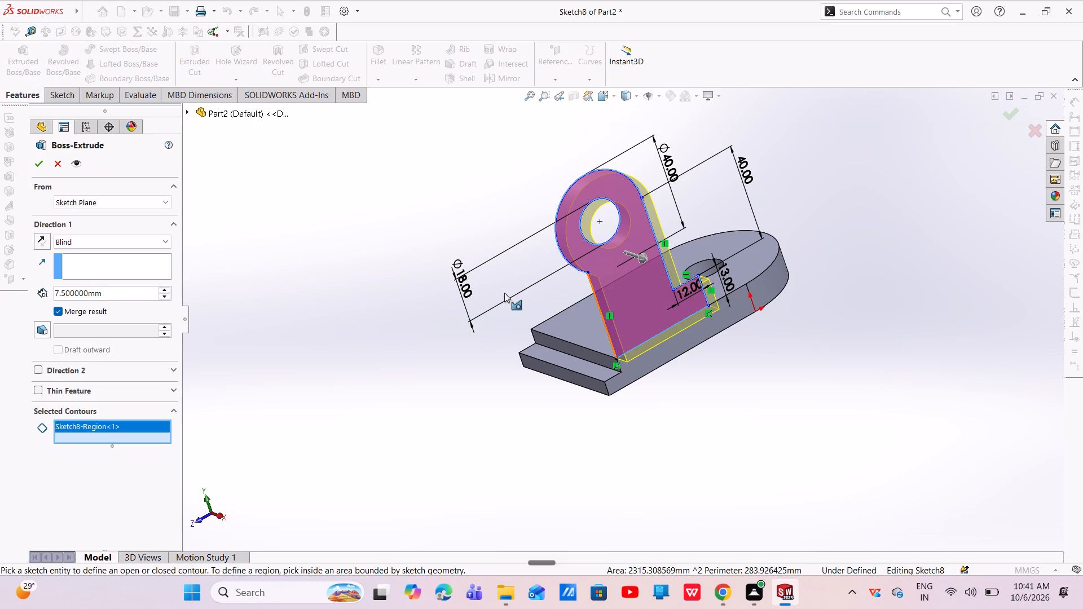
click(46, 244)
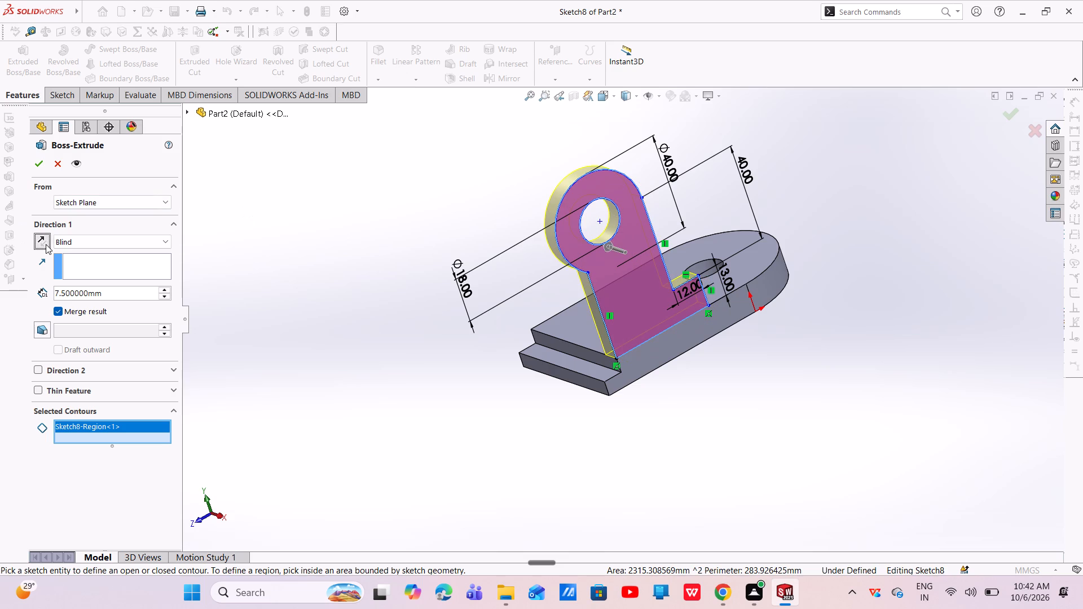
click(34, 167)
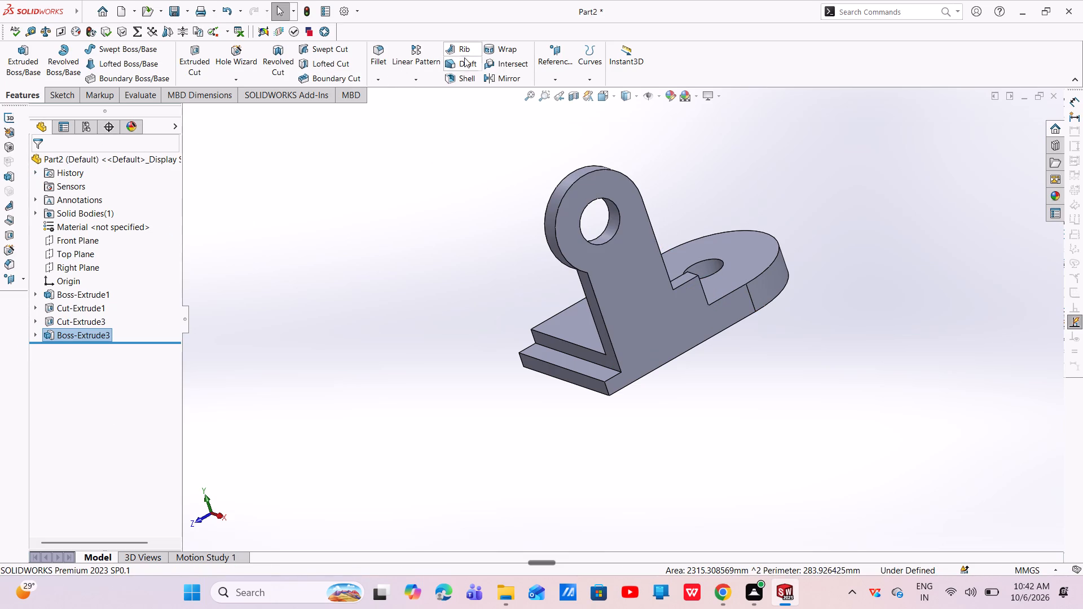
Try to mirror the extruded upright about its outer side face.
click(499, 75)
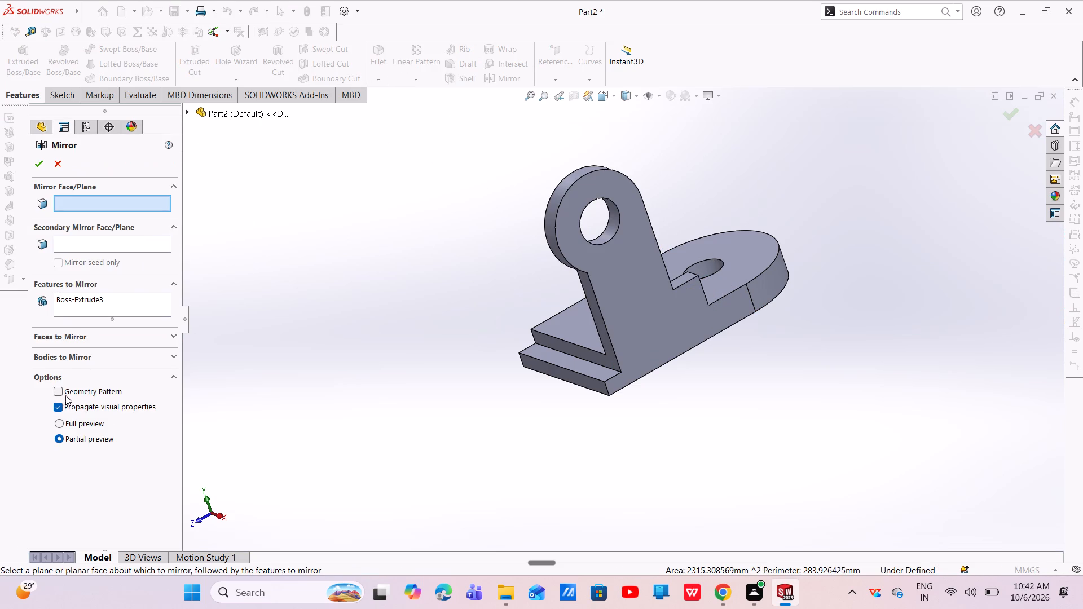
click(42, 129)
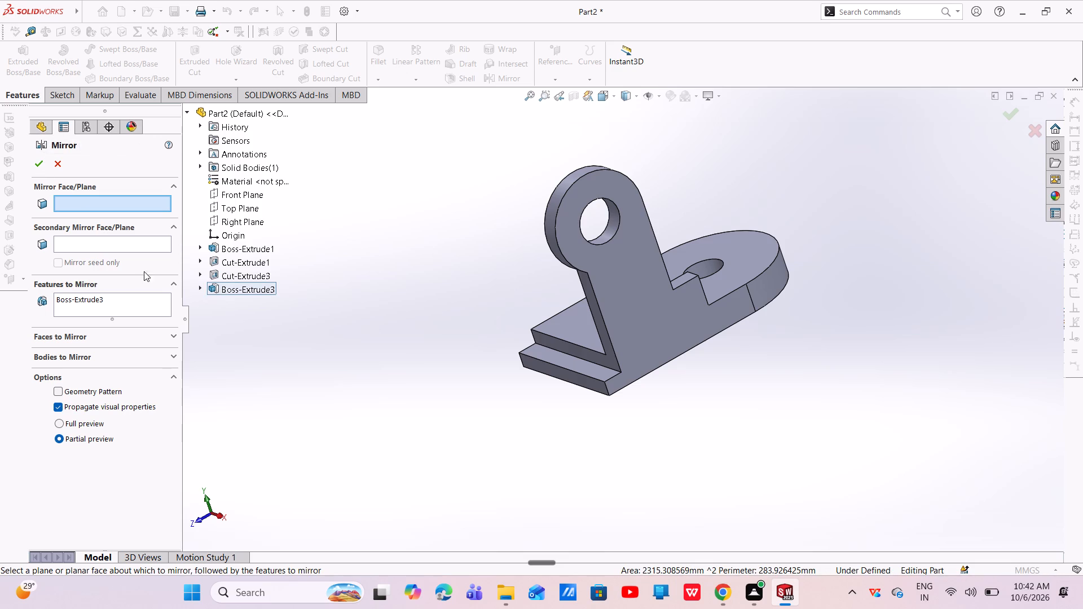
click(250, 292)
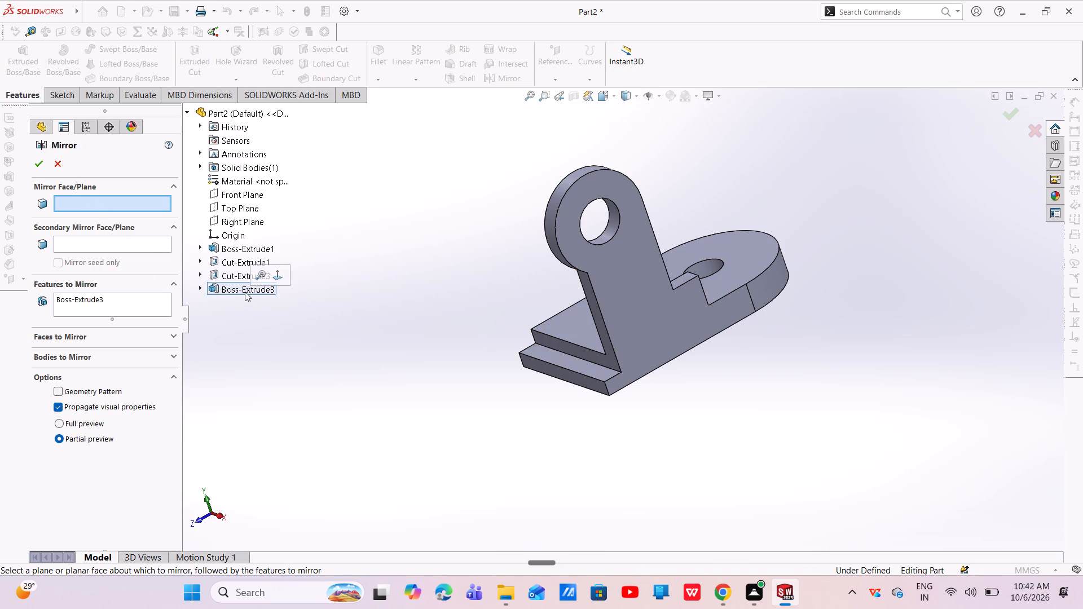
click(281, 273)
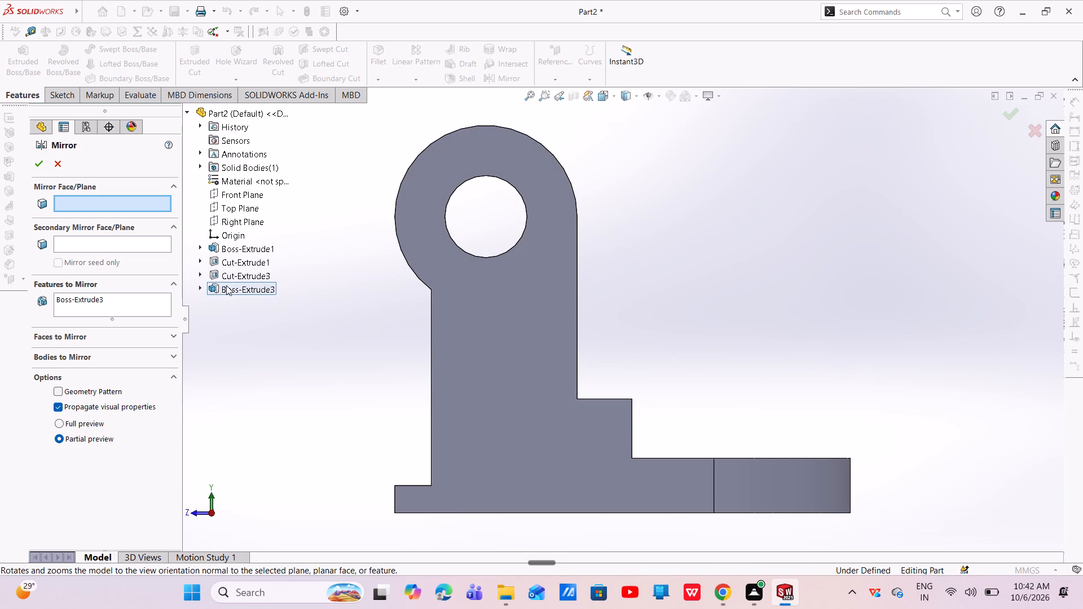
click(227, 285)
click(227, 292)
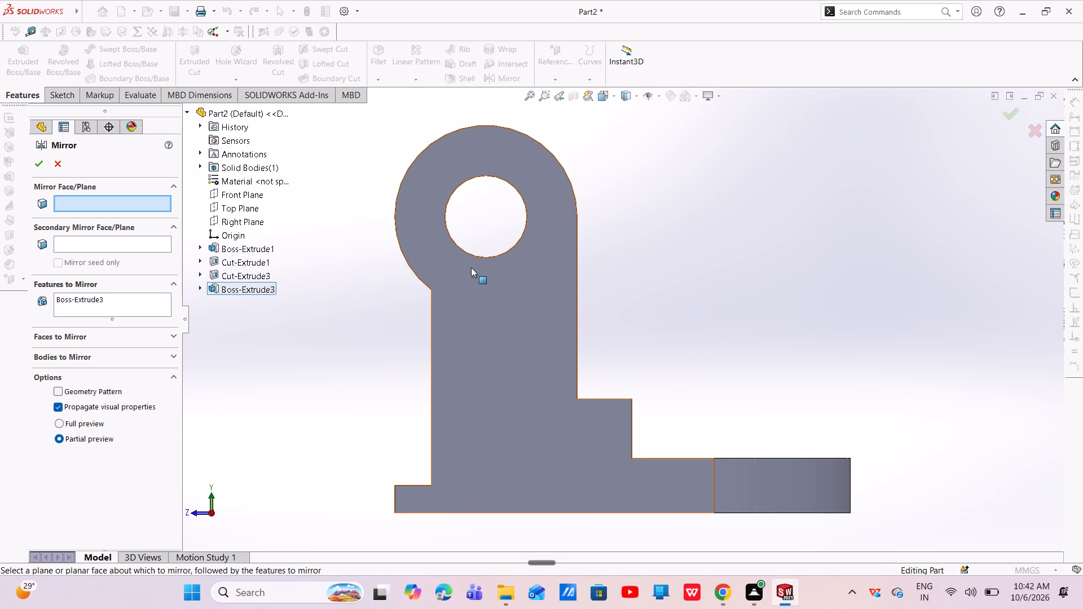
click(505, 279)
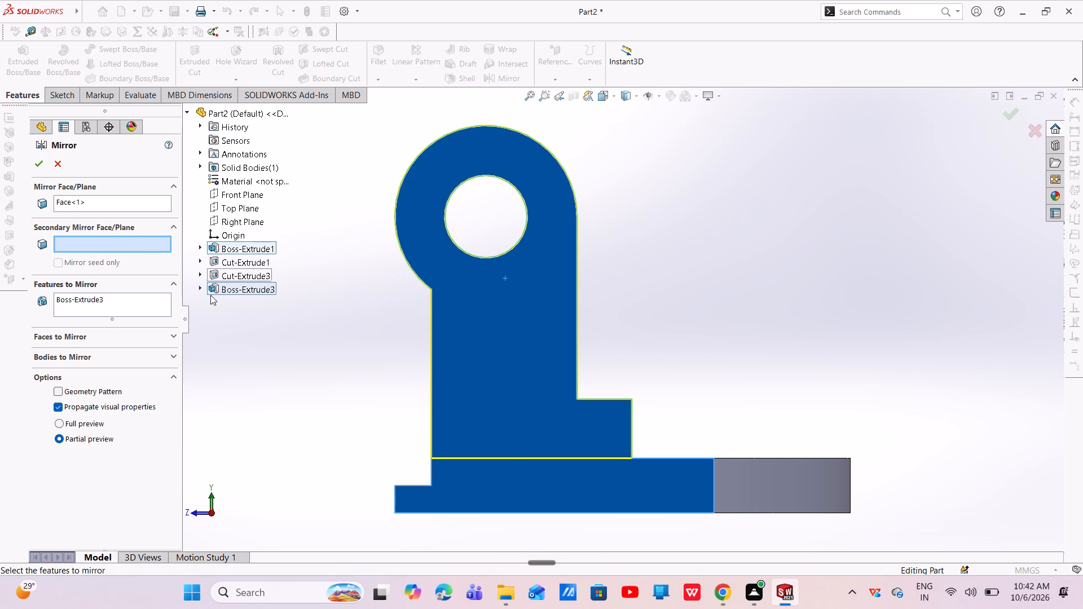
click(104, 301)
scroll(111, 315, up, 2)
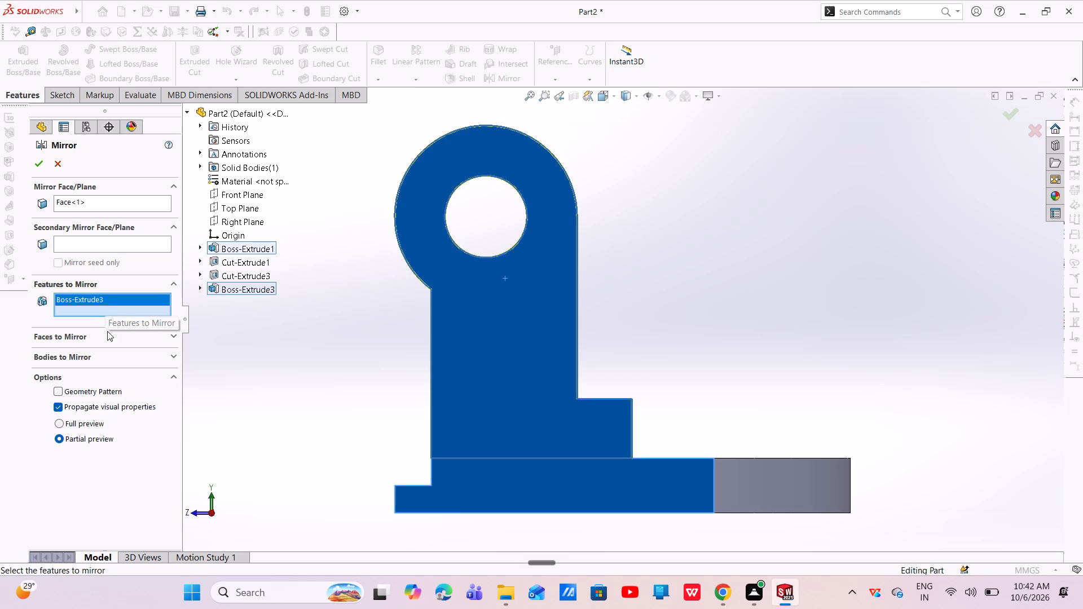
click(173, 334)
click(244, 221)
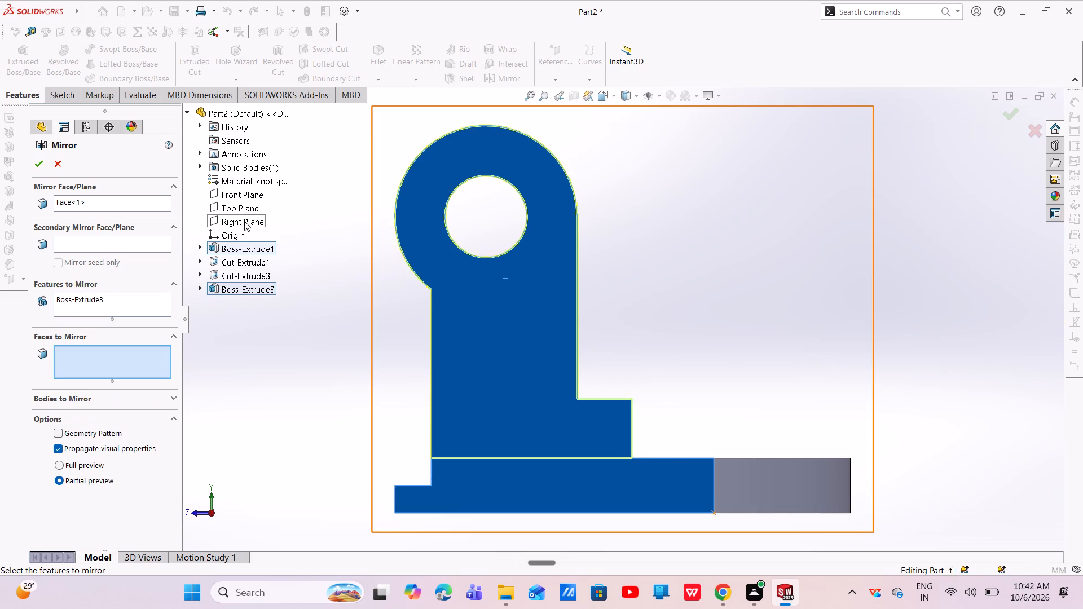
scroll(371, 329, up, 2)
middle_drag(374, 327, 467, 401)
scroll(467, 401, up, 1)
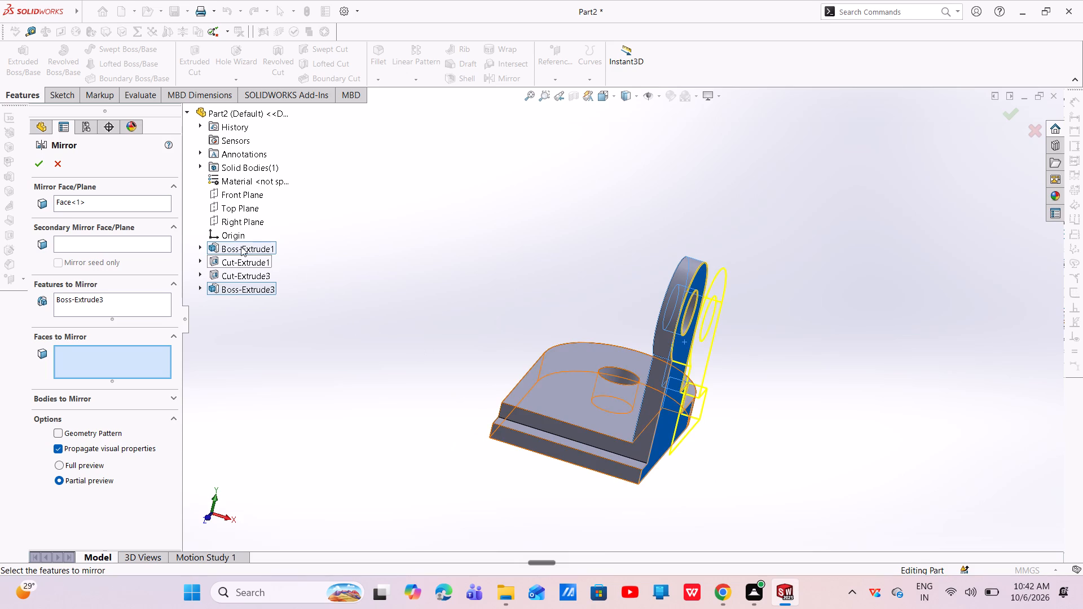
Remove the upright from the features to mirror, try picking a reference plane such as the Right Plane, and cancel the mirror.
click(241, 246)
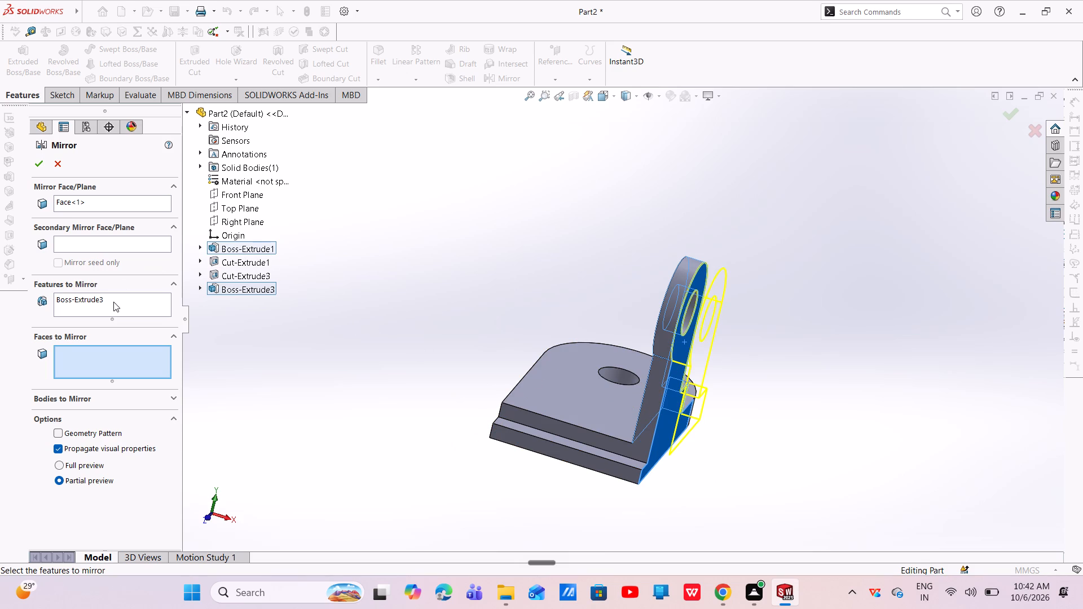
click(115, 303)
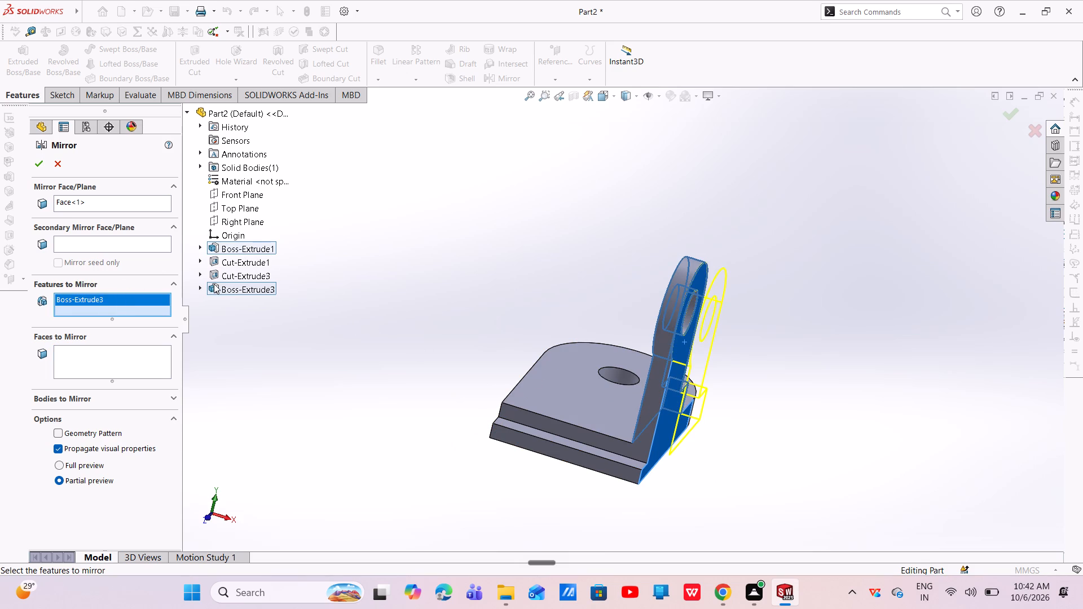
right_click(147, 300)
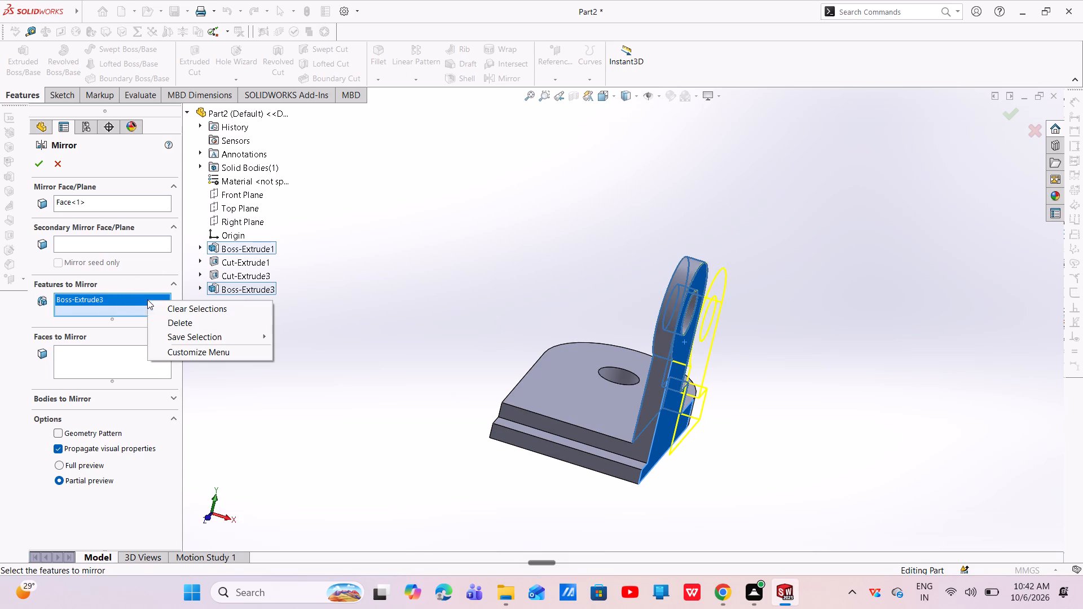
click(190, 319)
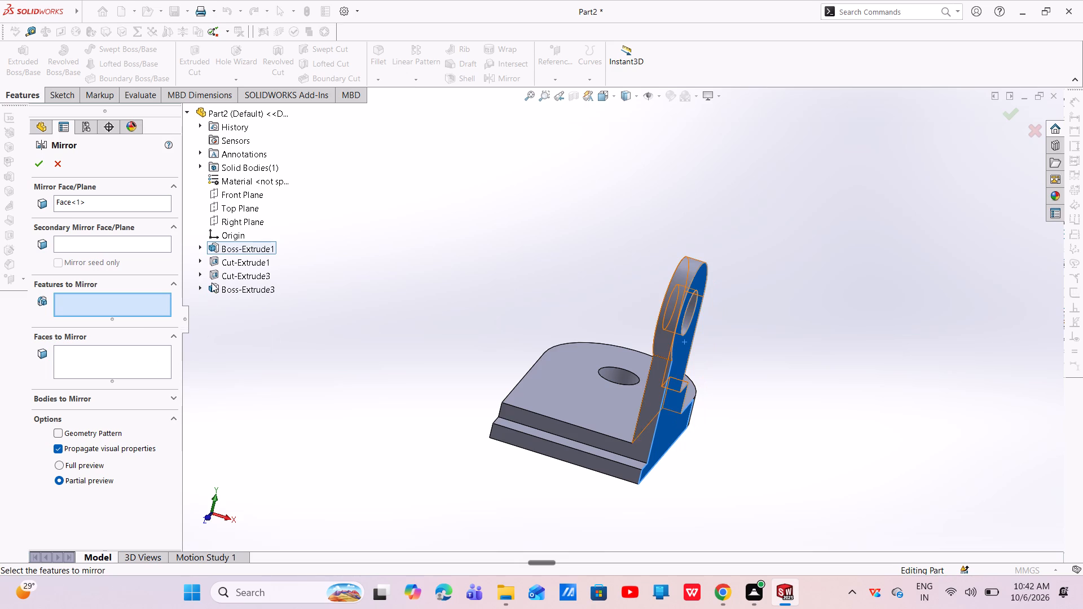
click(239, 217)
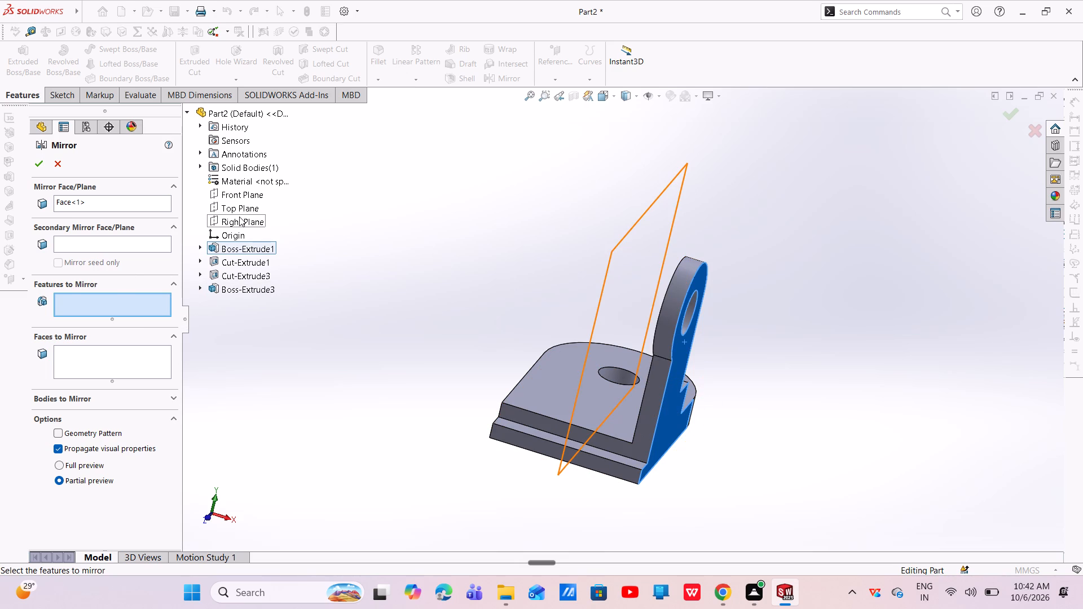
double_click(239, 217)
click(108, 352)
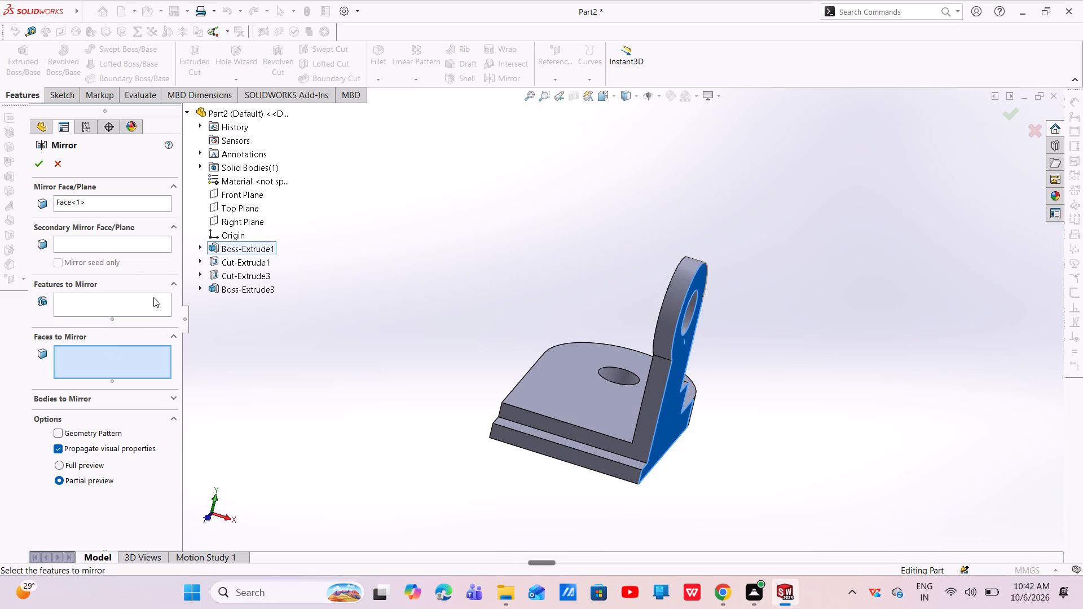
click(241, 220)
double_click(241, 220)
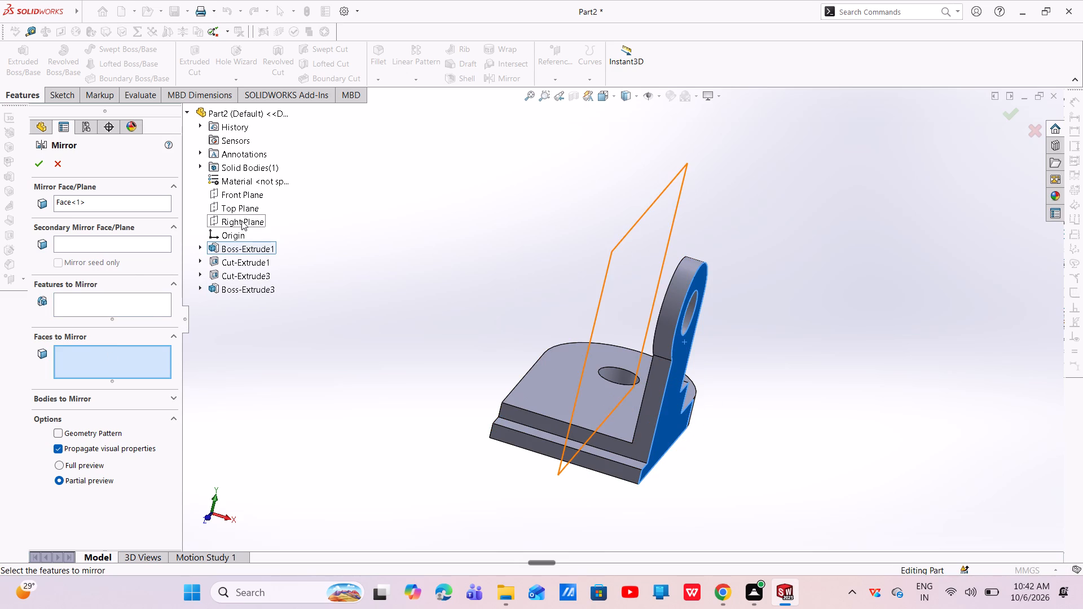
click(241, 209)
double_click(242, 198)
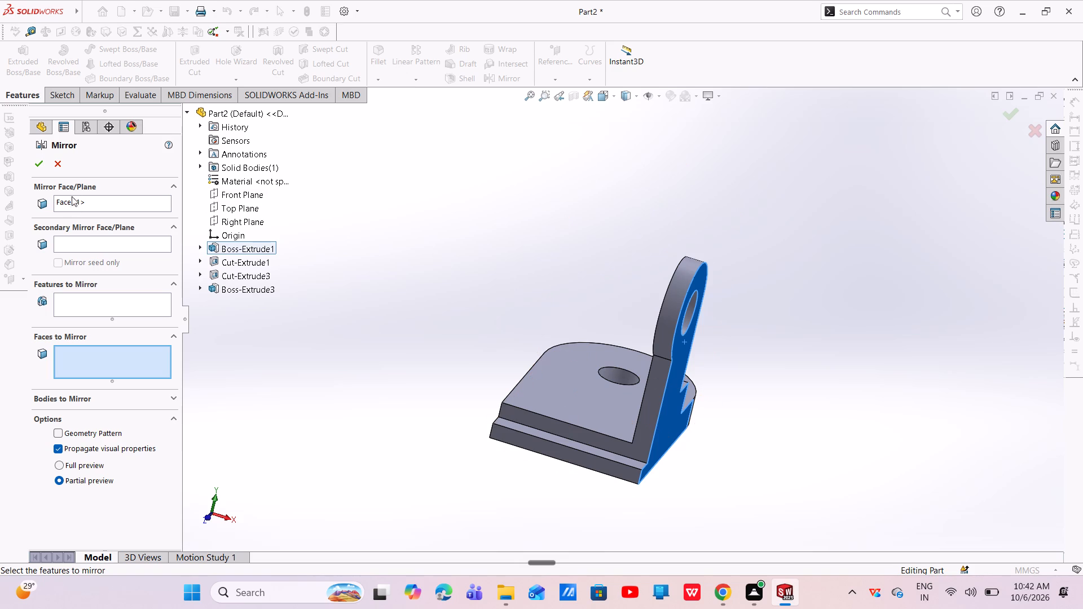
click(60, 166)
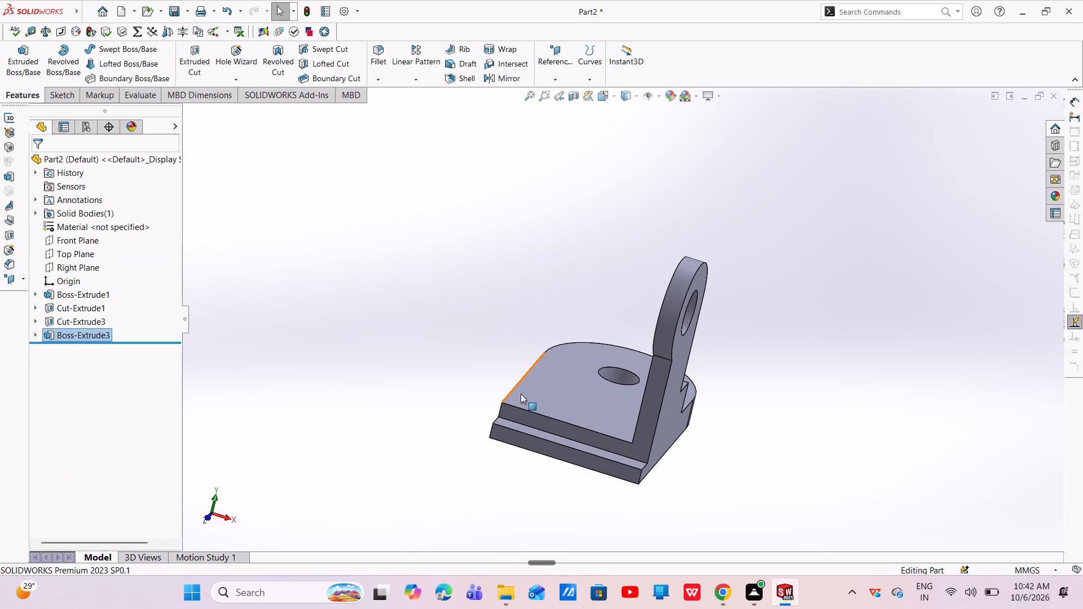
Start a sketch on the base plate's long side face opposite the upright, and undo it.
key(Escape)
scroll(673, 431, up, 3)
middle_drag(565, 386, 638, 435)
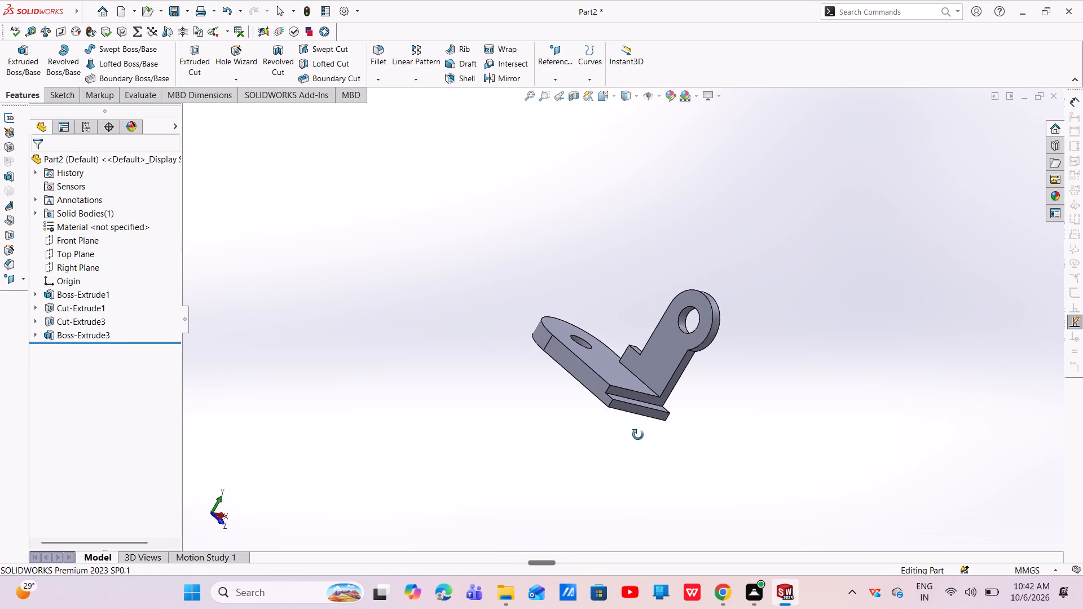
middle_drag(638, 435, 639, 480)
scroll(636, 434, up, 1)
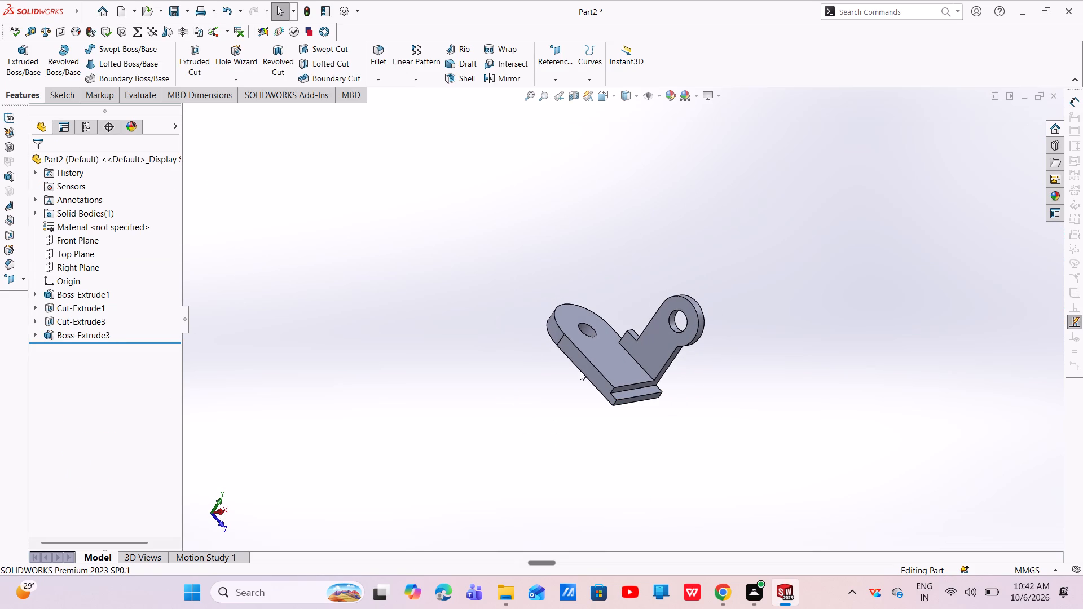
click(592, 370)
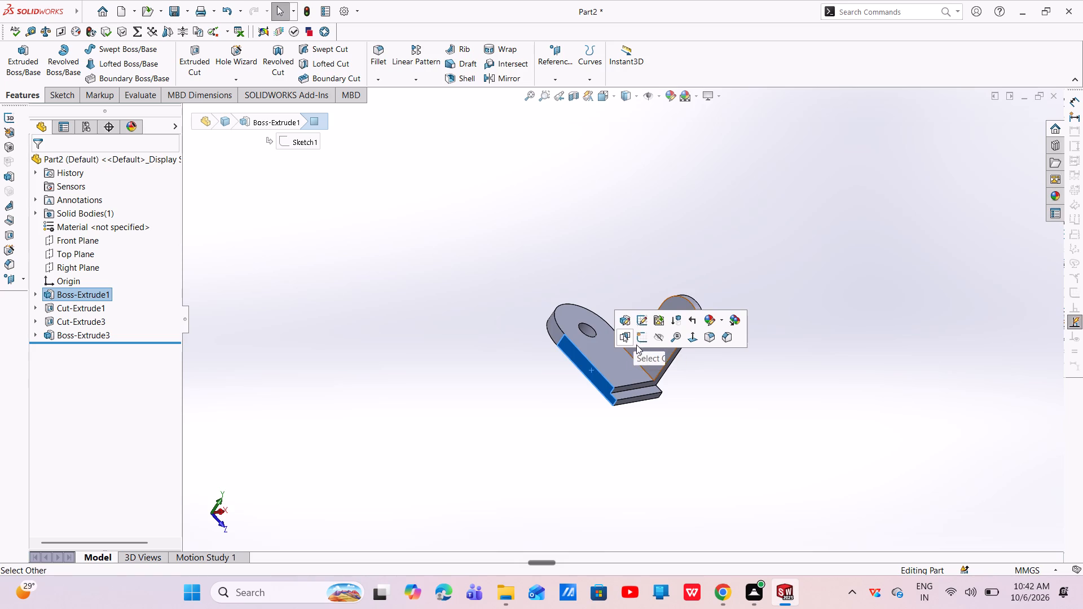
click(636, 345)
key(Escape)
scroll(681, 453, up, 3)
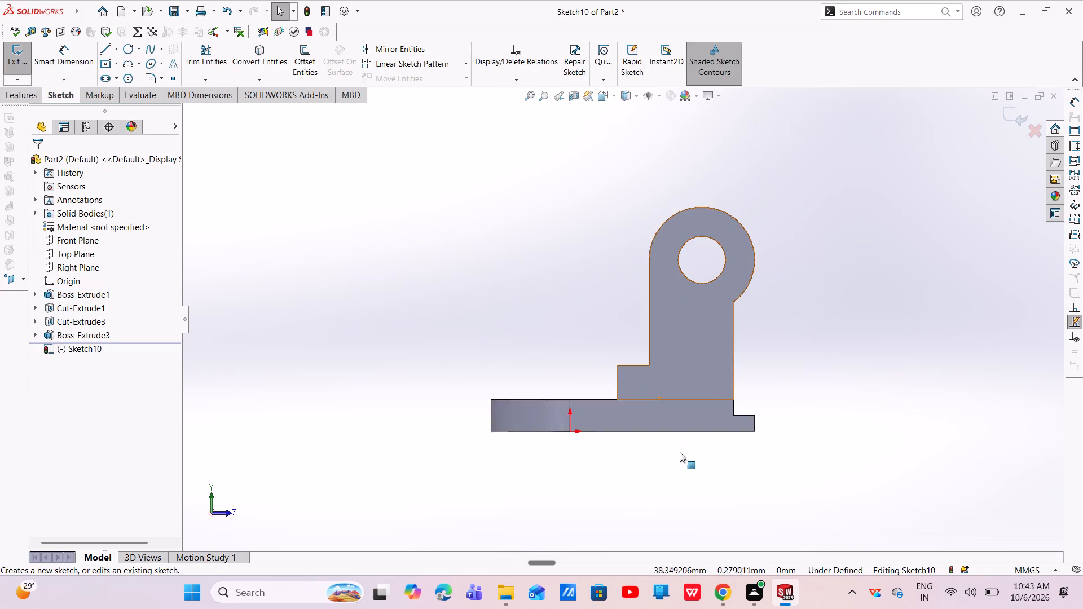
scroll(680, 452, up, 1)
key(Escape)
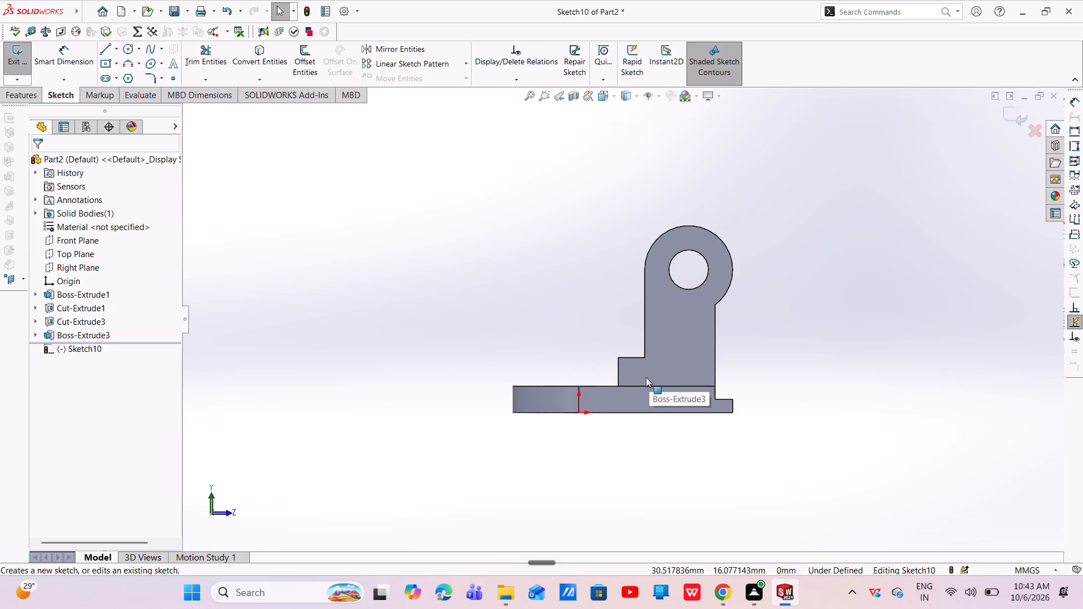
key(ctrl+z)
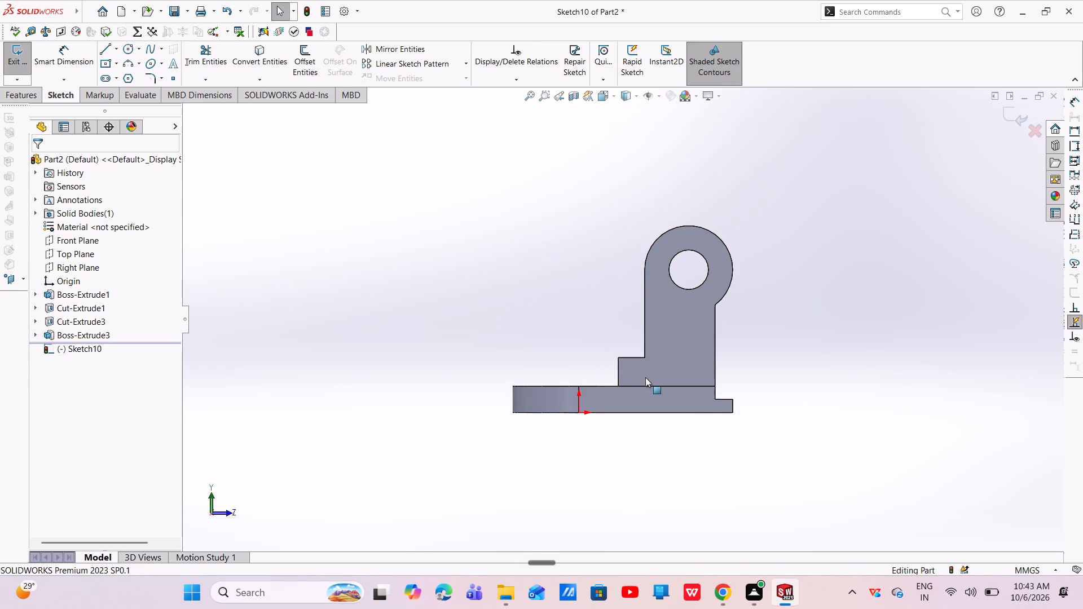
Undo the extrusion of the upright's profile.
key(ctrl+z)
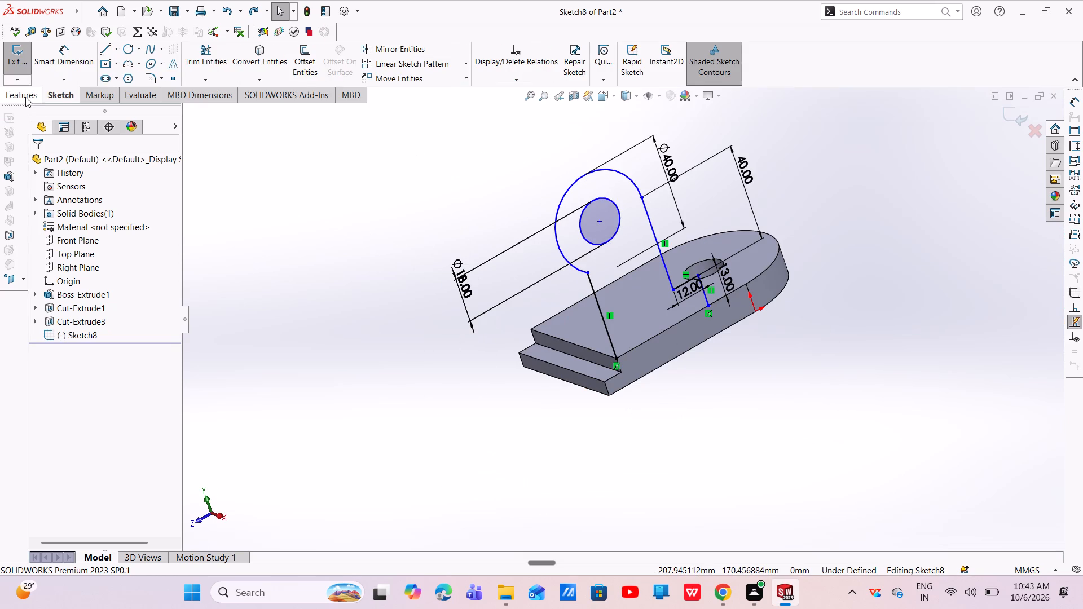
Draw a horizontal line about 32 mm long across the upright's profile, from the step's inner corner to the opposite vertical line.
click(25, 96)
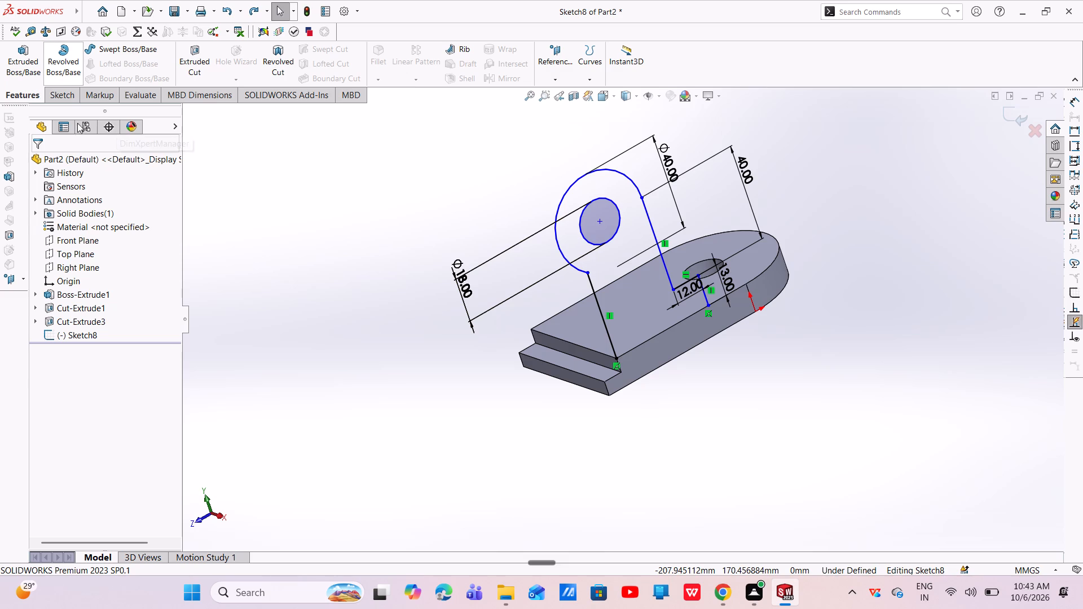
click(53, 92)
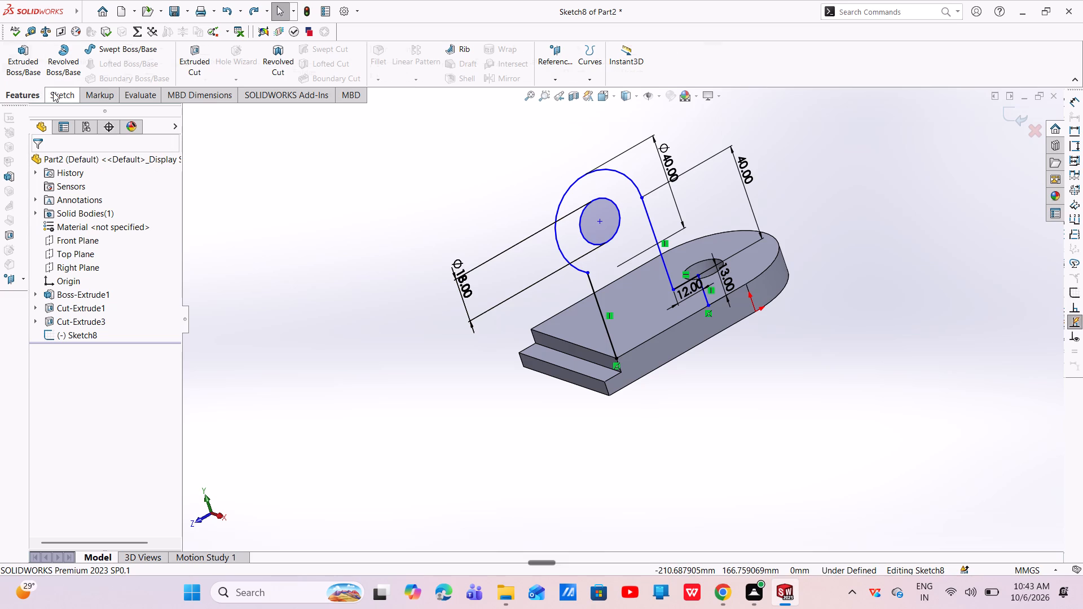
click(100, 52)
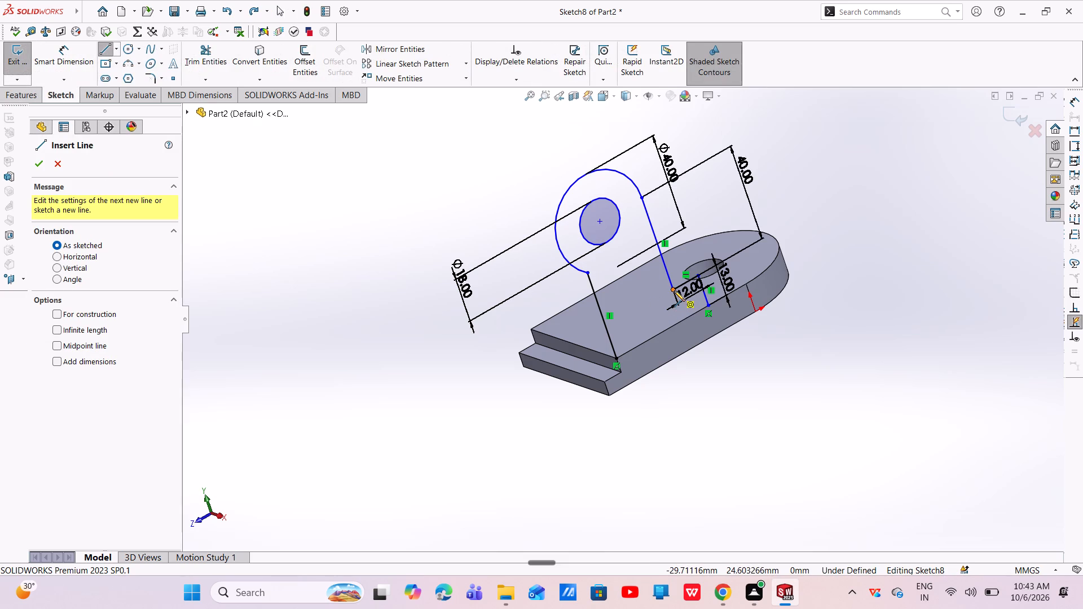
click(674, 290)
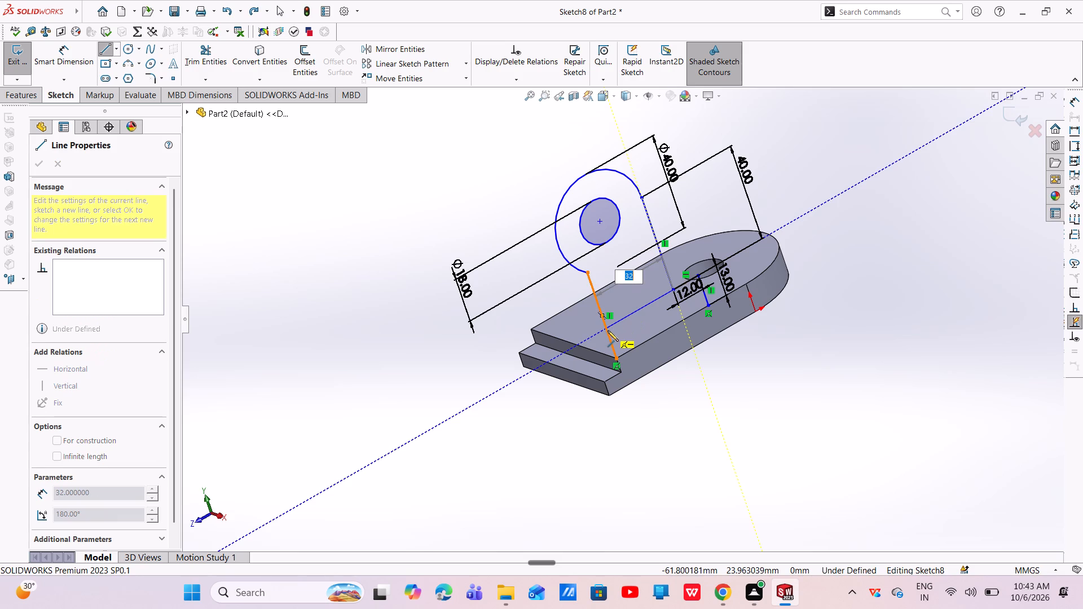
click(605, 329)
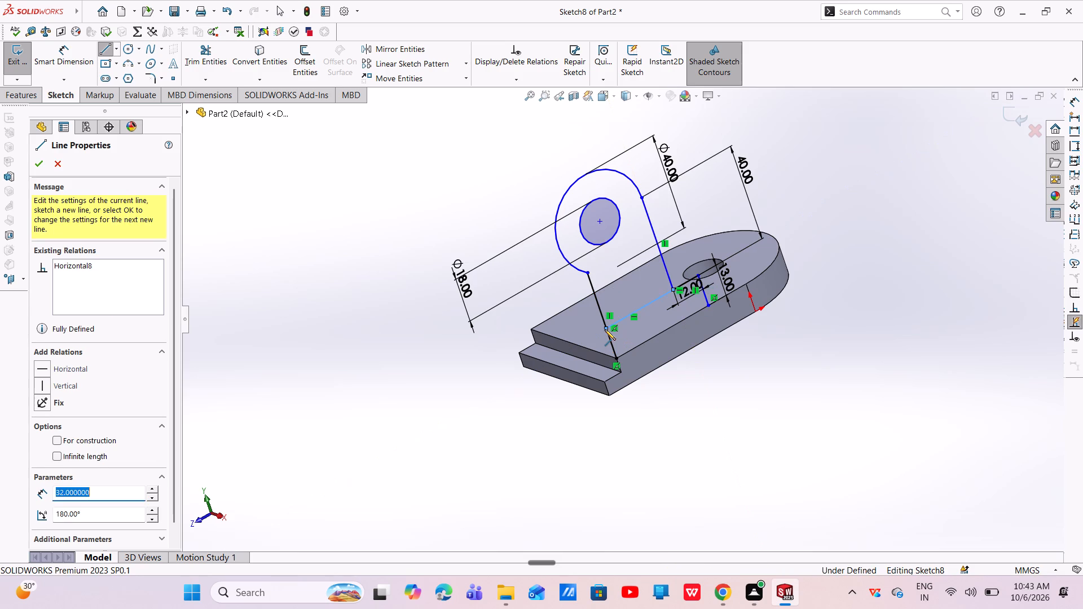
key(Escape)
key(Escape)
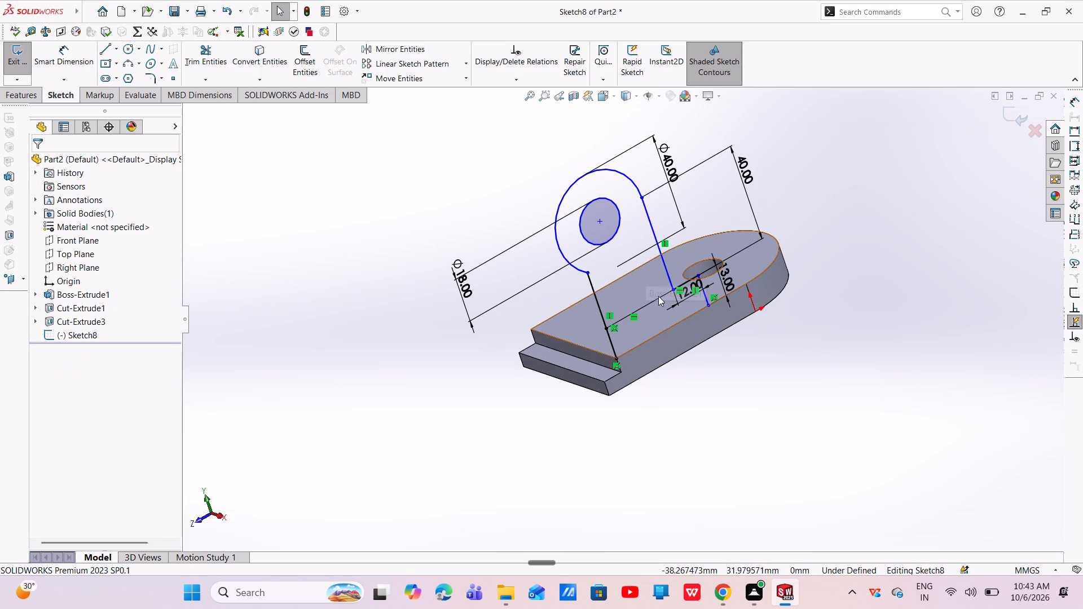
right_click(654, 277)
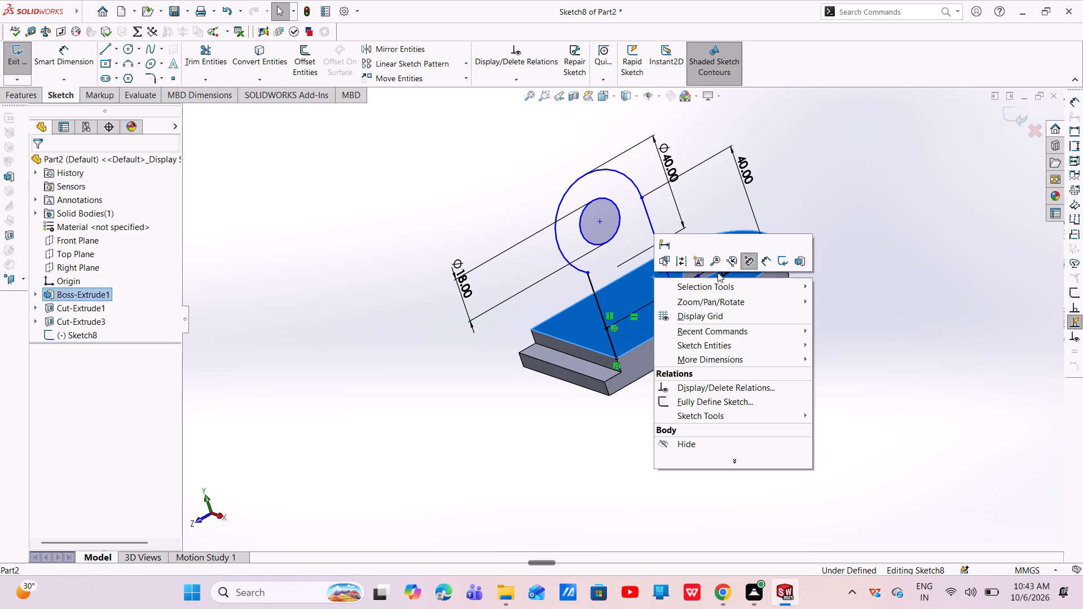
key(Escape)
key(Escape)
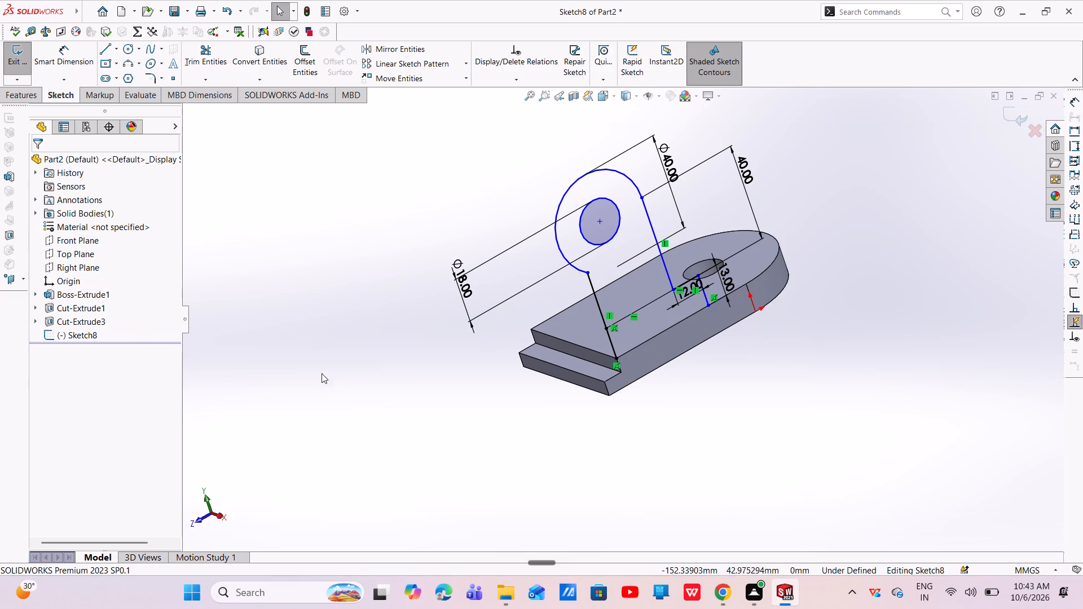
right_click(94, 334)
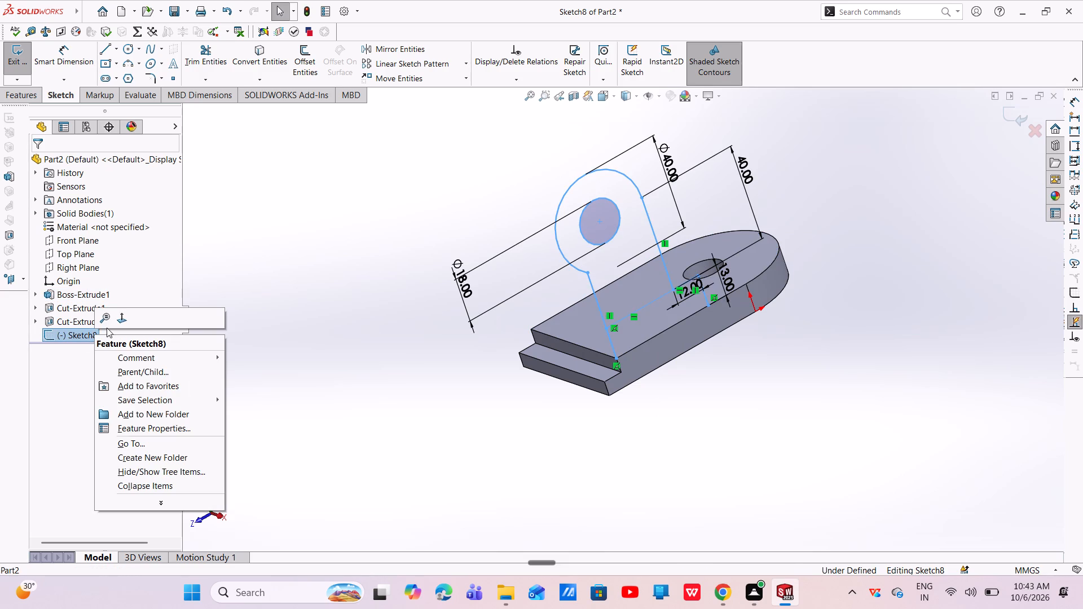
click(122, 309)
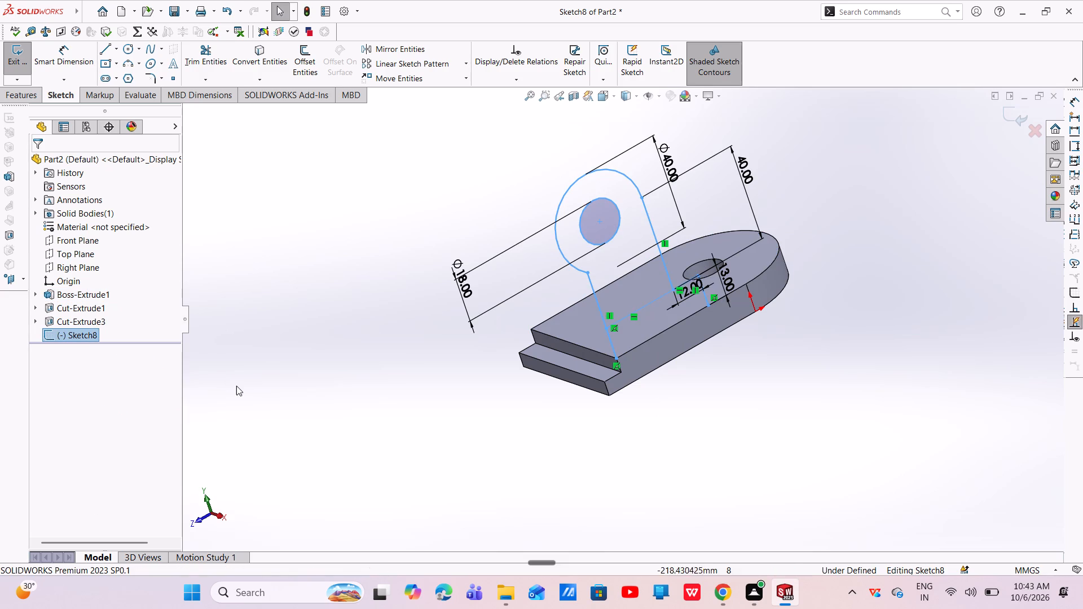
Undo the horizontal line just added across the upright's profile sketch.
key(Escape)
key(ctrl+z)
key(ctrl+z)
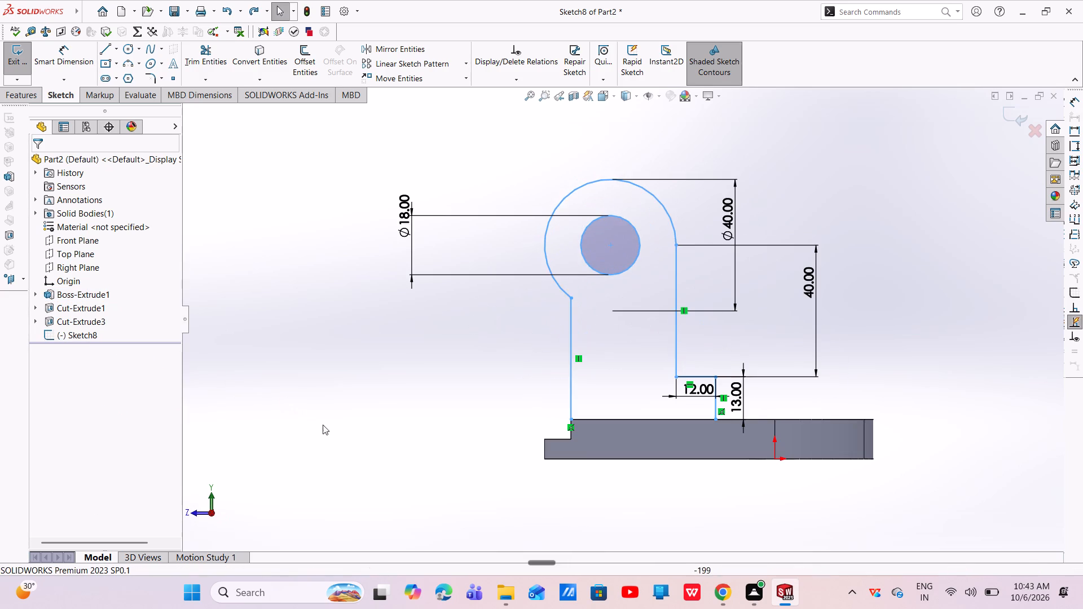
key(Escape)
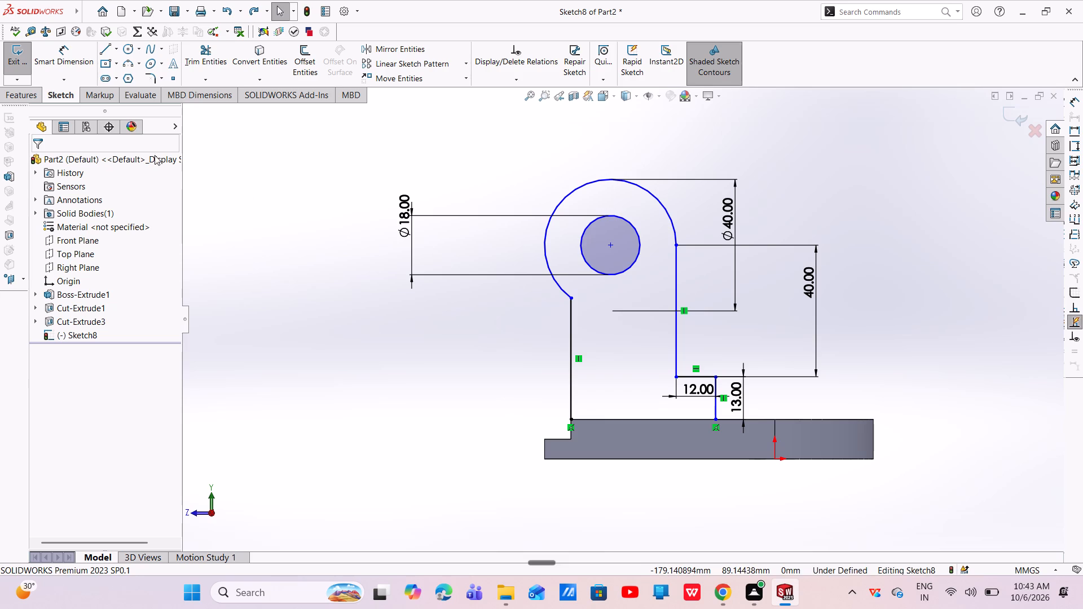
Draw a horizontal line about 32 mm long across the upright's profile, from the step's inner corner to the opposite vertical line.
click(103, 52)
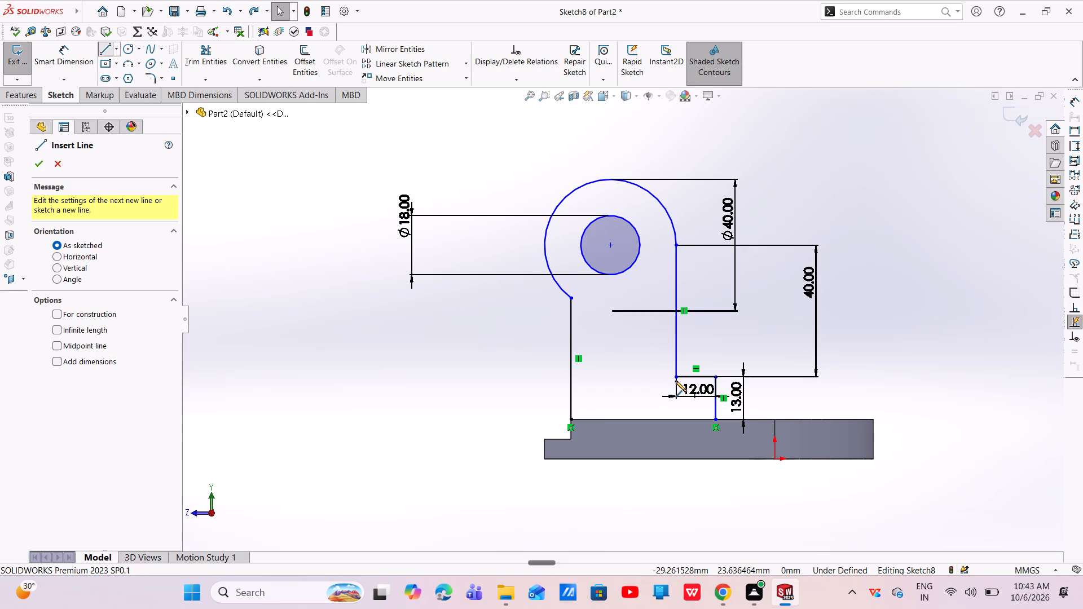
click(675, 378)
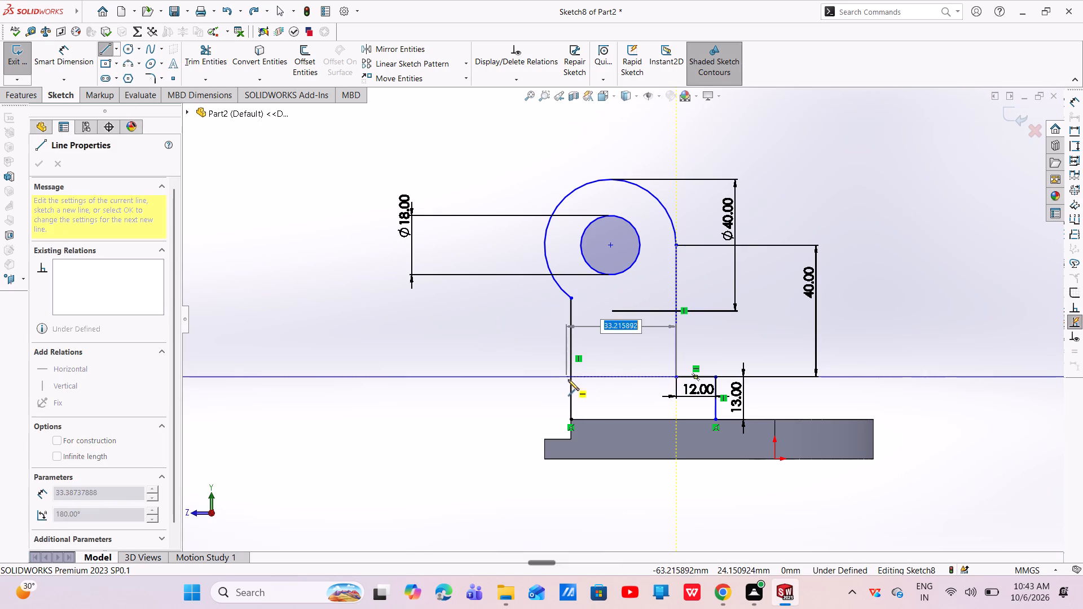
click(570, 377)
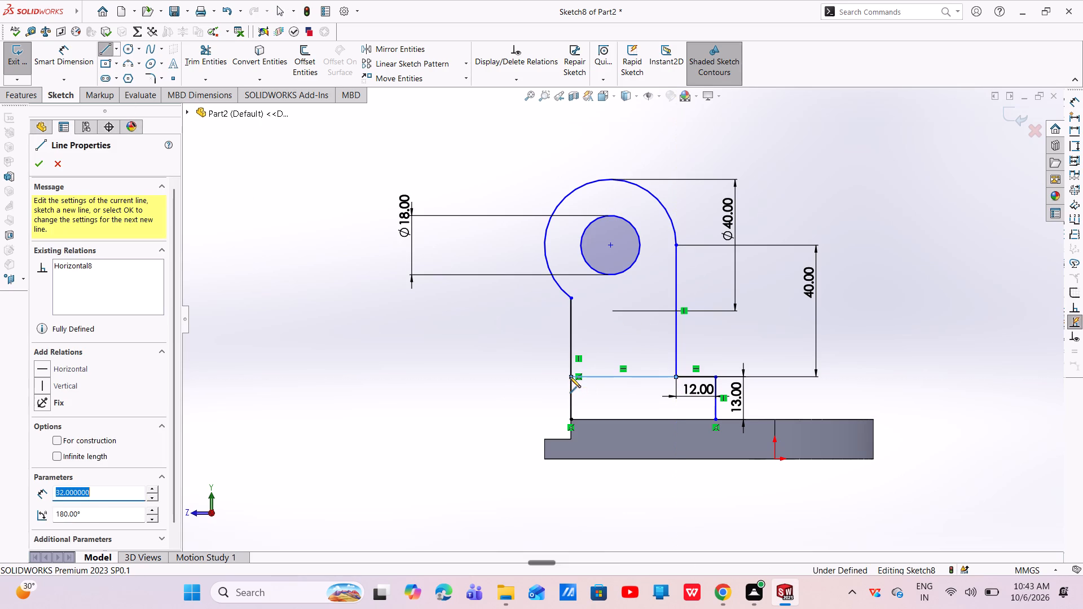
key(Escape)
key(Escape)
key(Escape)
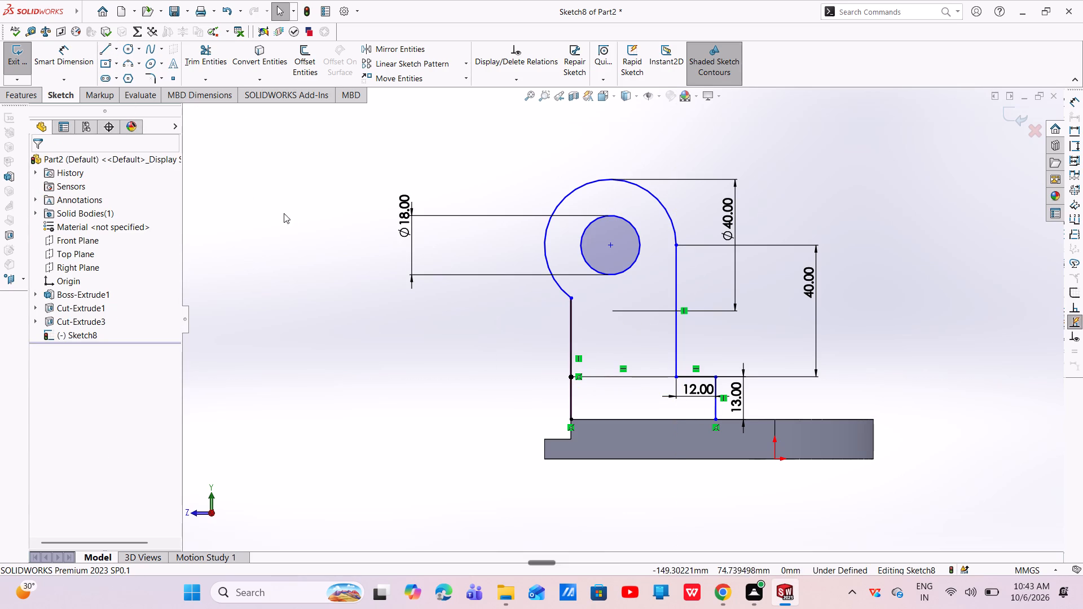
Extrude only the profile's lower rectangular region 60 mm, reversing the direction so it runs across the base plate.
click(21, 92)
click(33, 60)
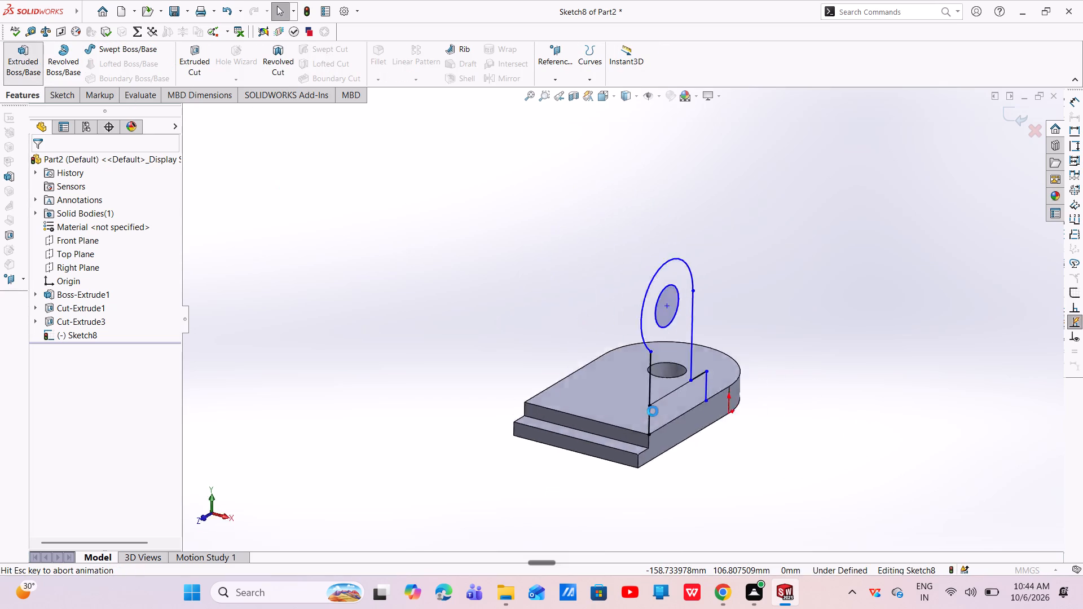
click(117, 427)
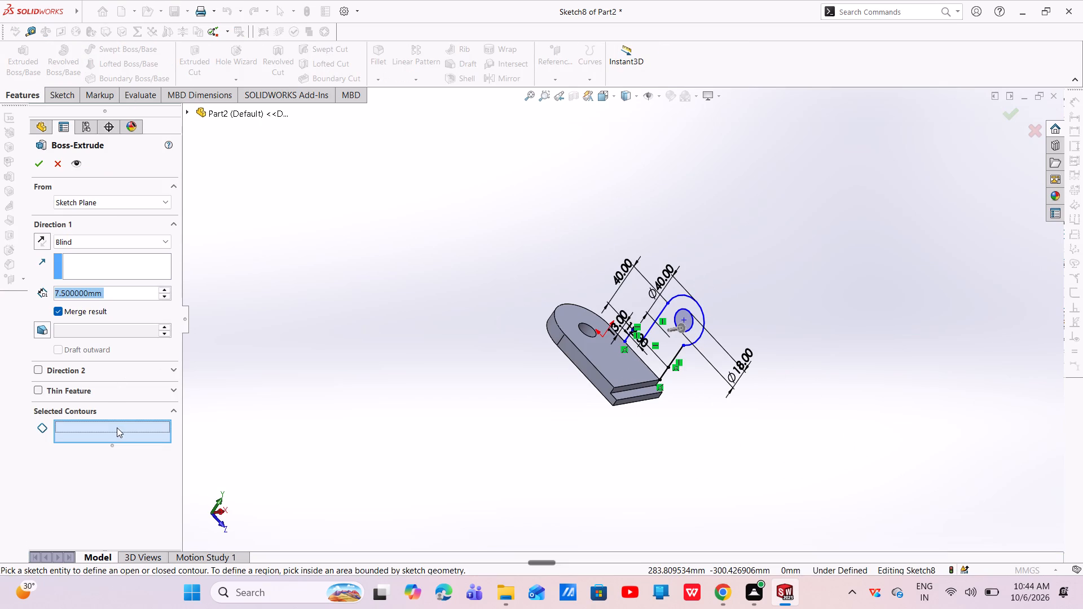
middle_drag(631, 414, 416, 407)
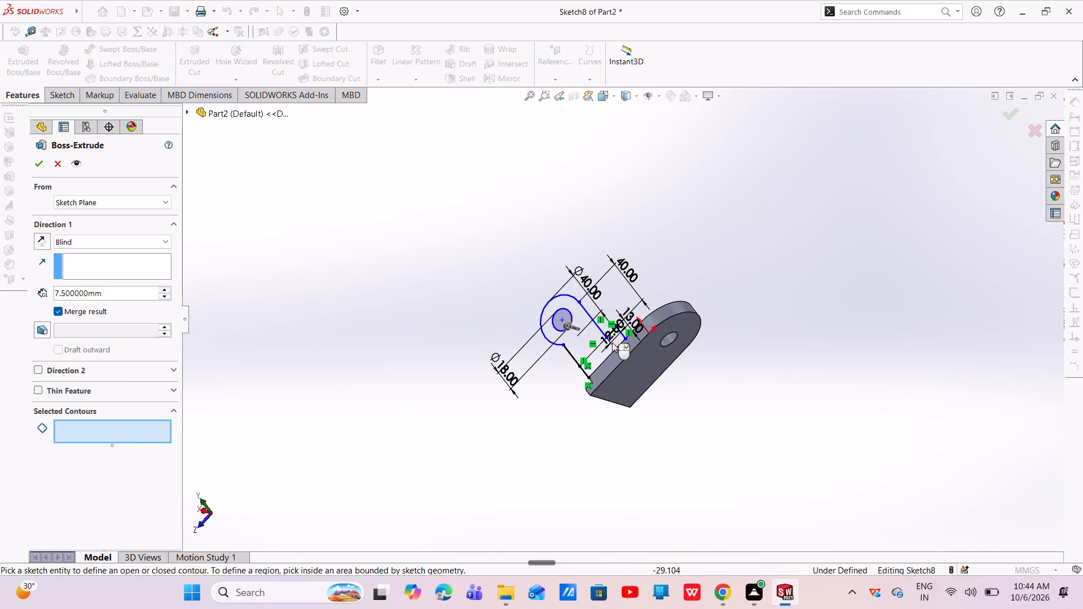
click(607, 347)
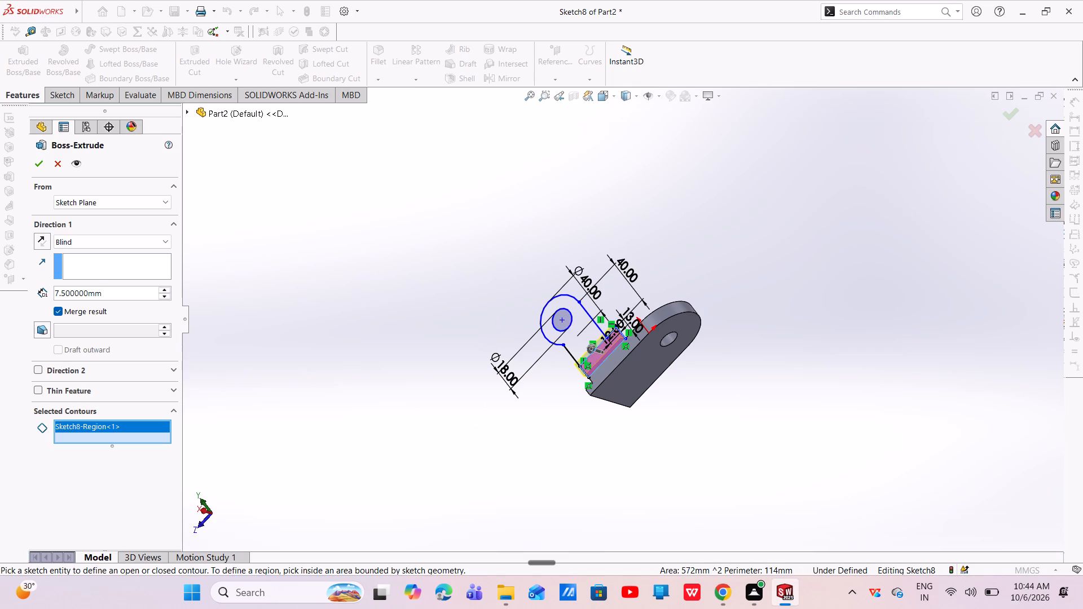
click(39, 244)
middle_drag(481, 391, 551, 393)
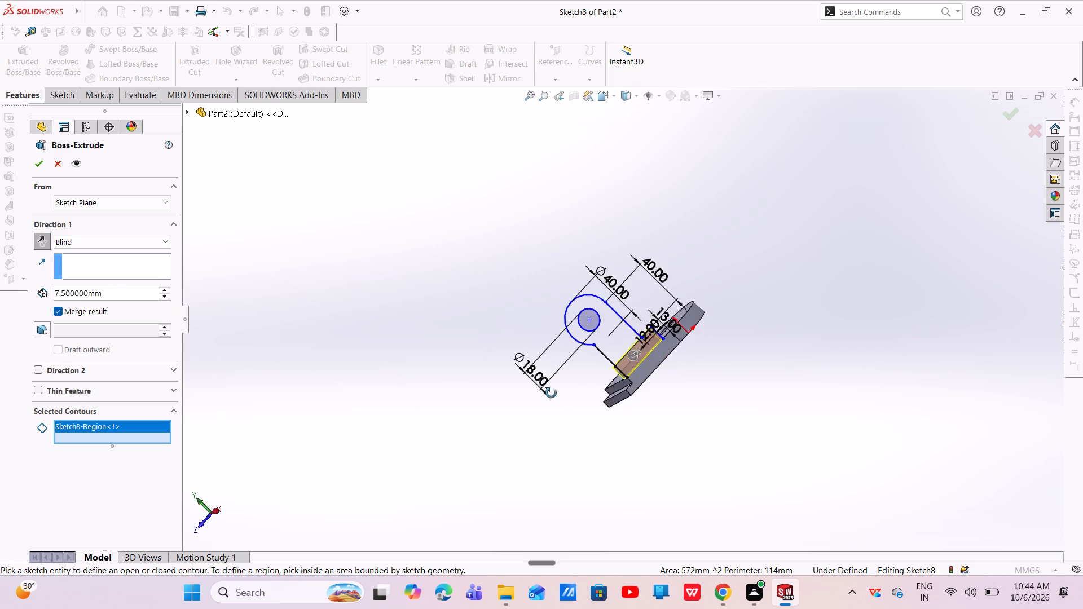
middle_drag(551, 393, 672, 473)
drag(627, 350, 601, 351)
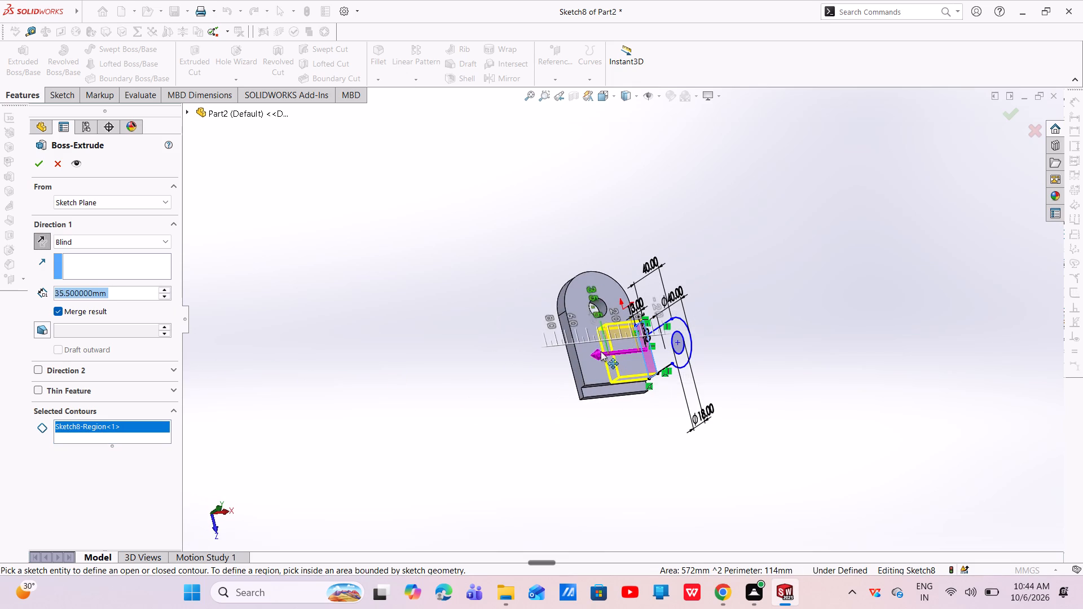
drag(601, 351, 579, 354)
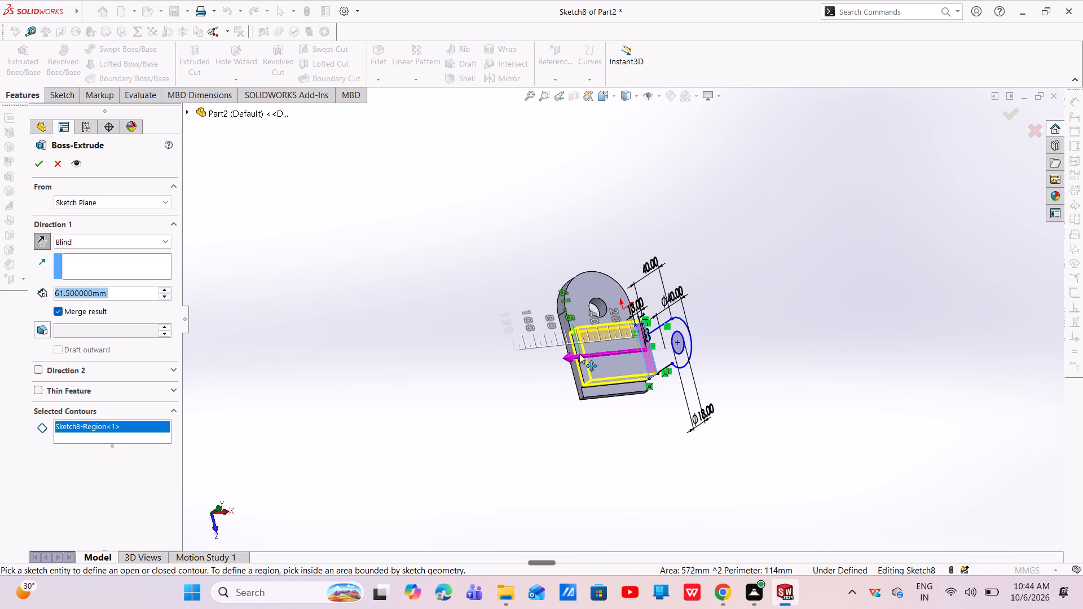
drag(579, 354, 574, 346)
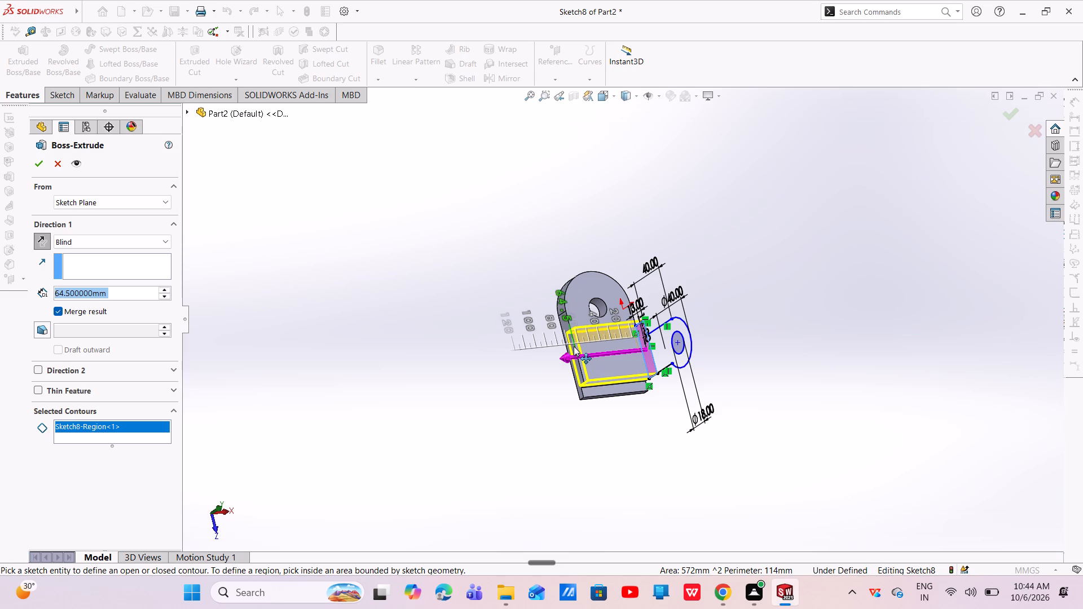
drag(574, 346, 579, 345)
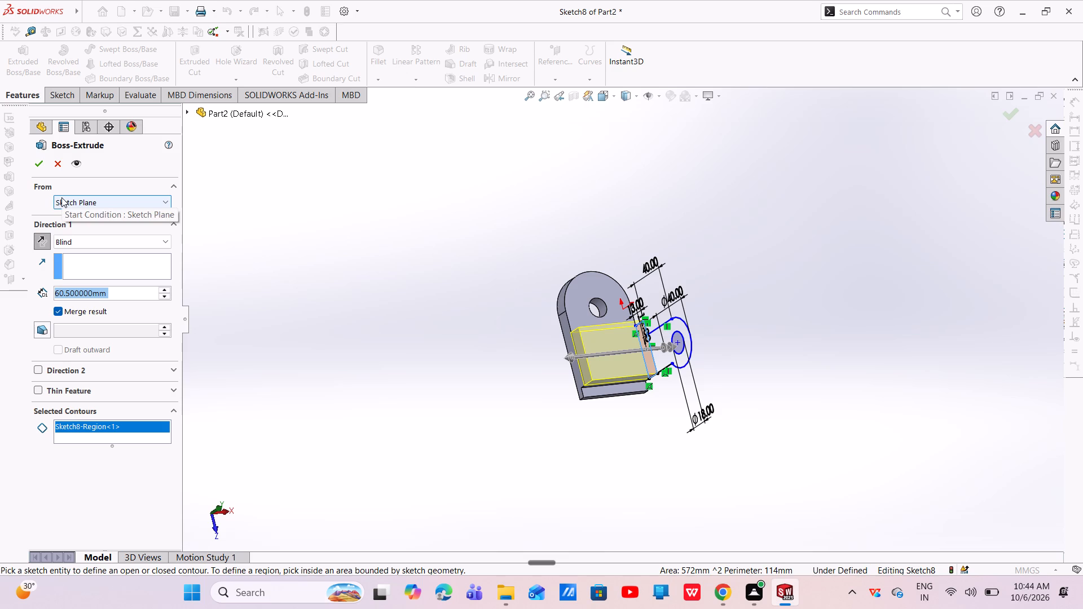
key(BackSpace)
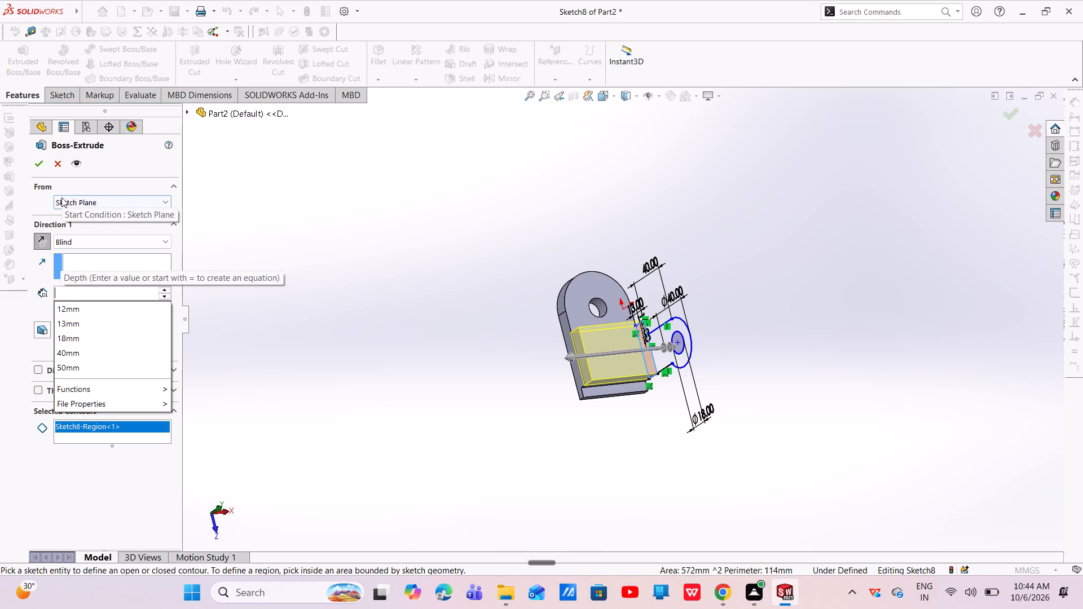
text(60)
key(Return)
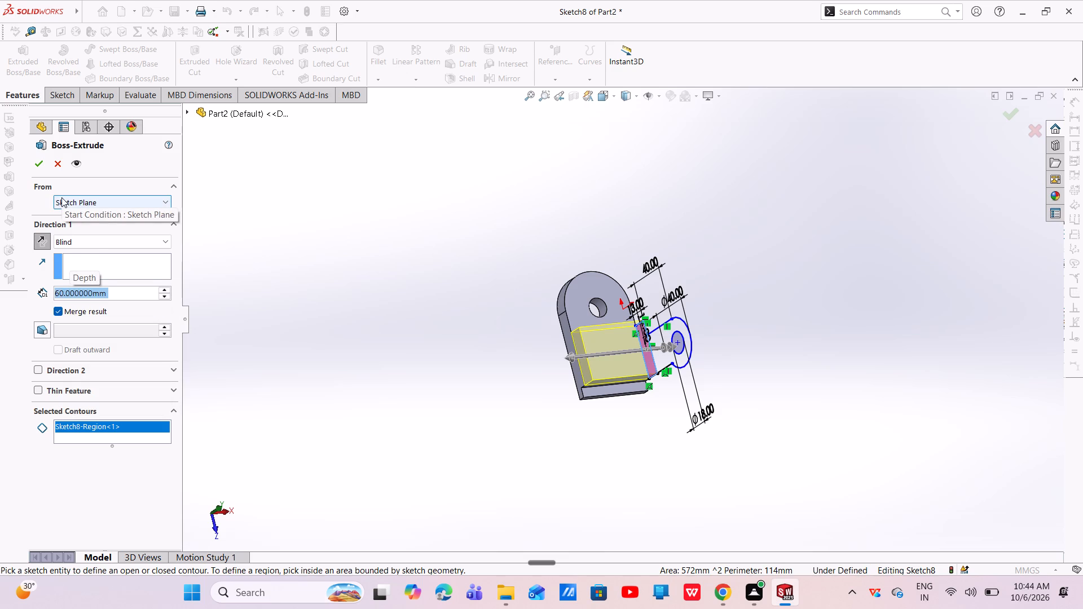
click(42, 162)
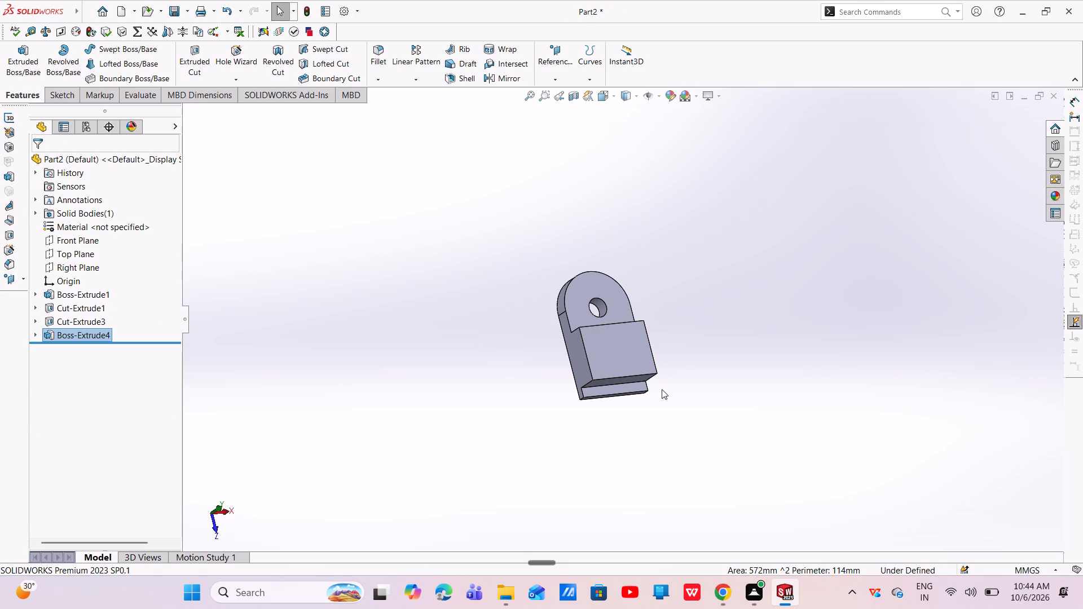
Sketch on the plate and block's long side face a vertical line about 35 mm upward from the block's top corner nearest the rounded end.
middle_drag(628, 392, 482, 334)
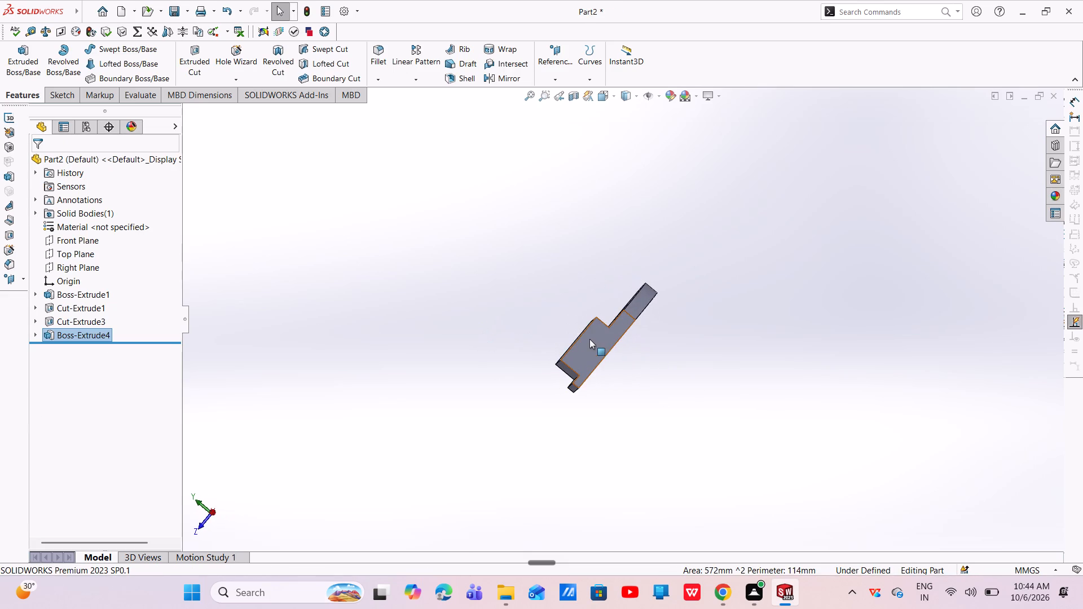
click(589, 339)
click(635, 306)
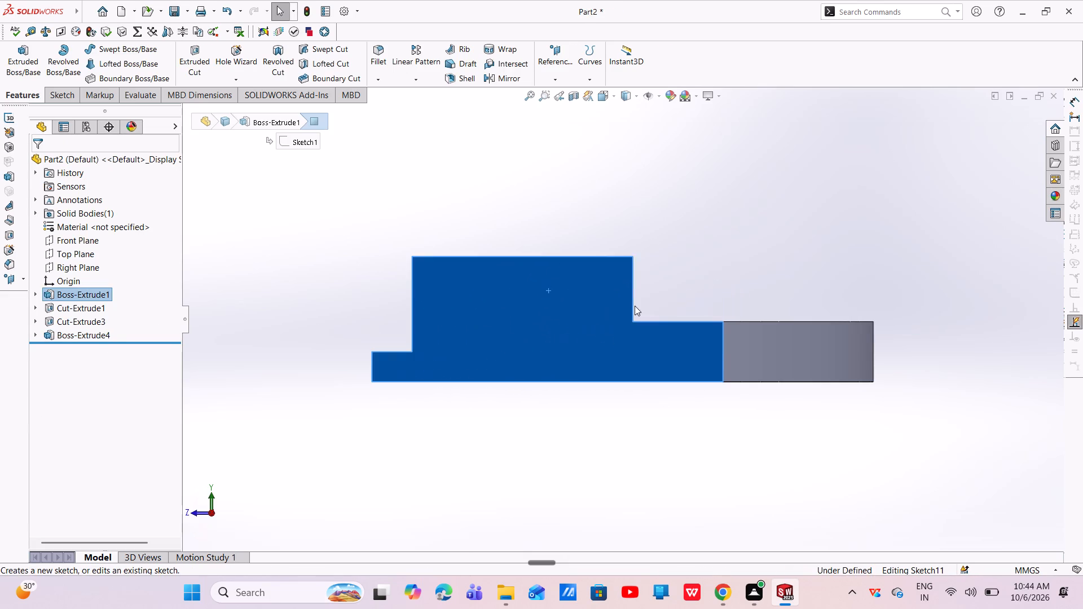
key(Escape)
key(Escape)
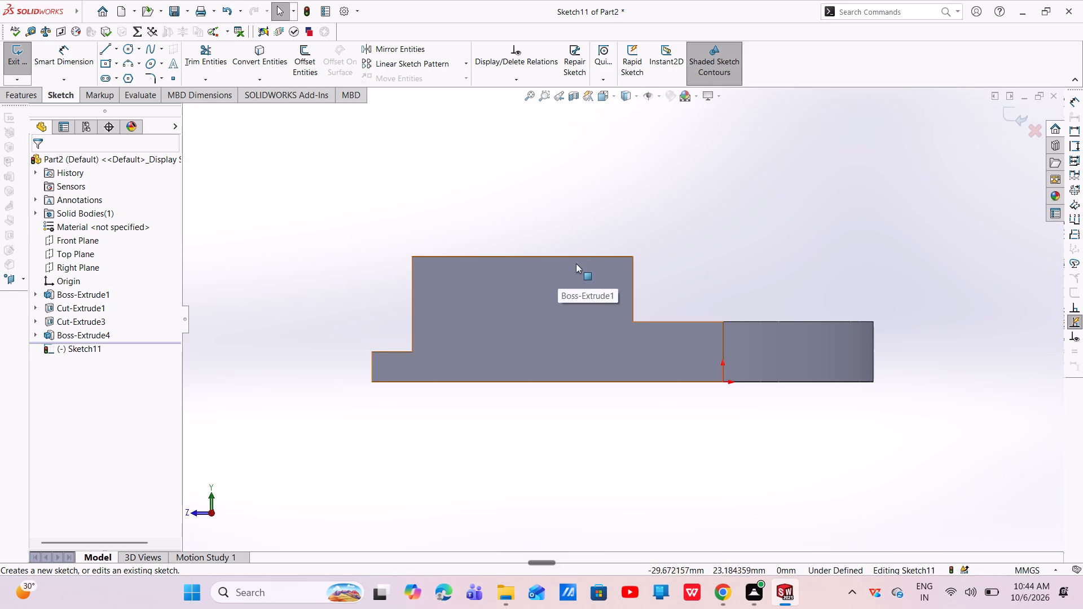
click(103, 52)
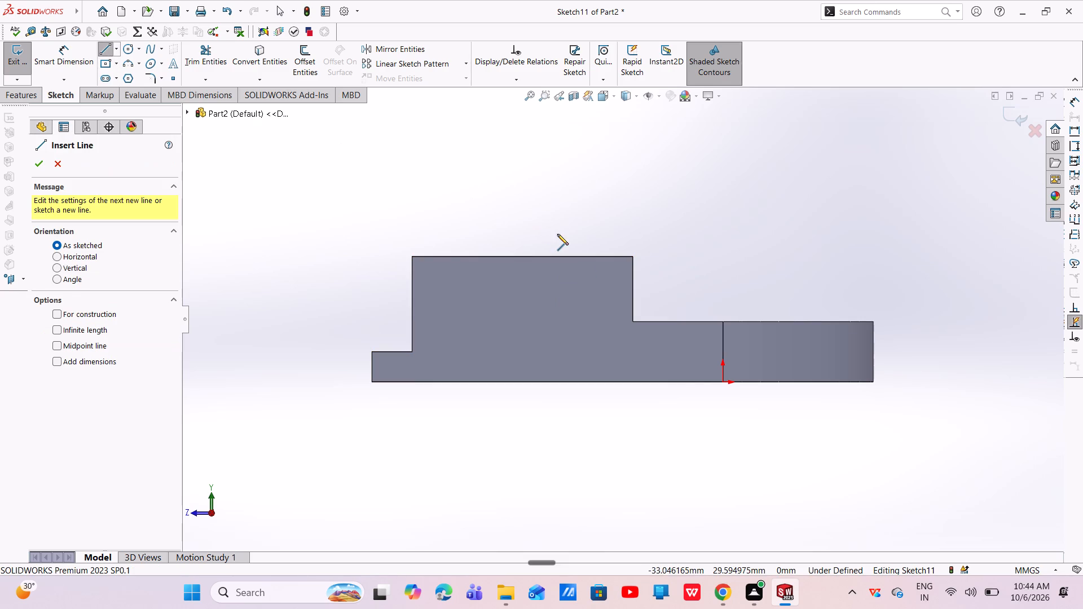
click(632, 254)
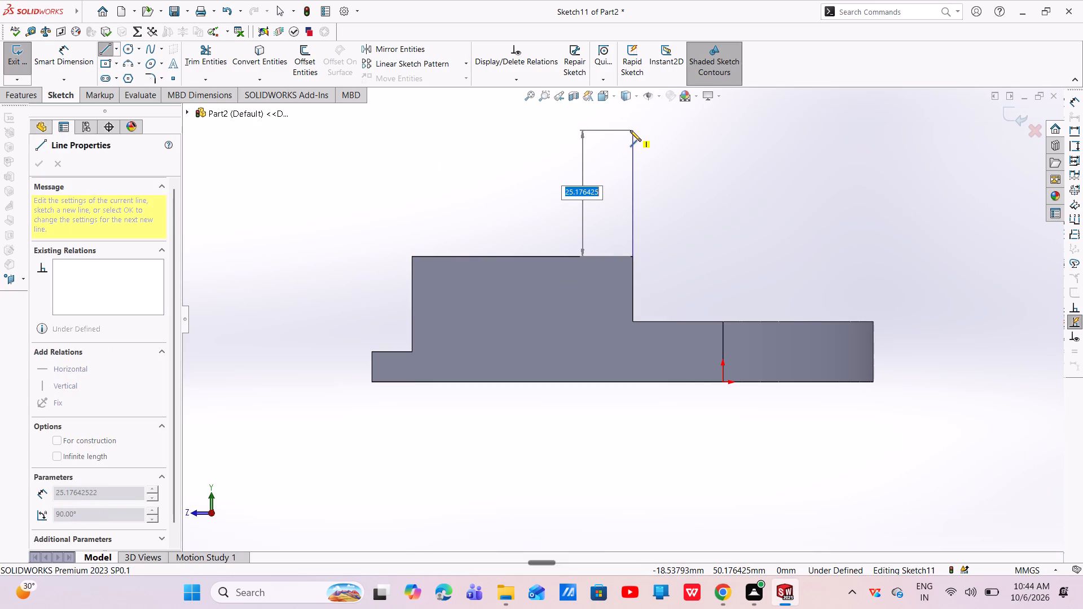
scroll(630, 131, up, 2)
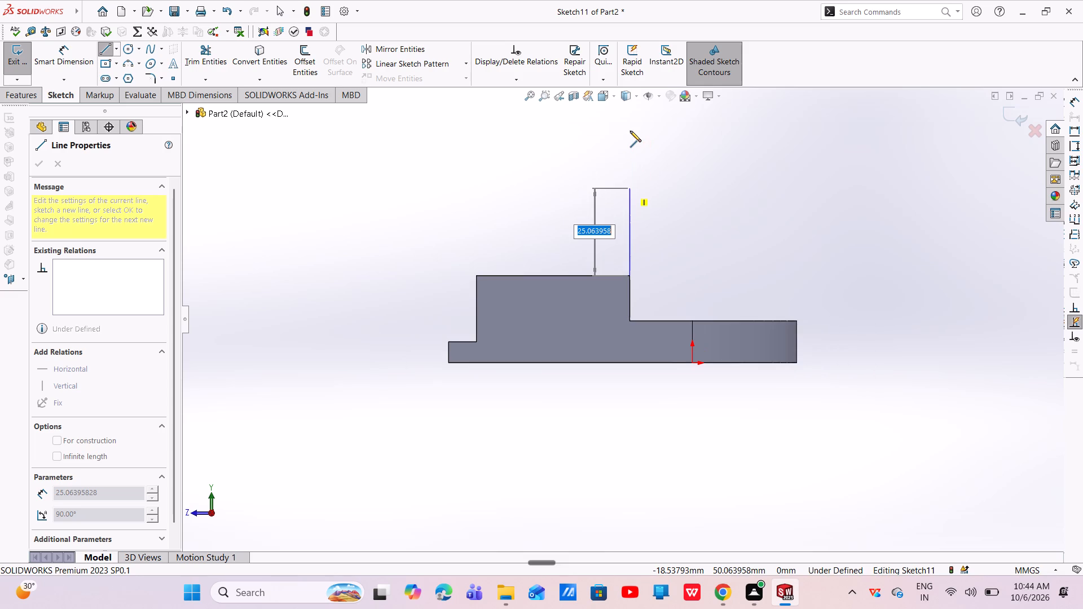
click(630, 153)
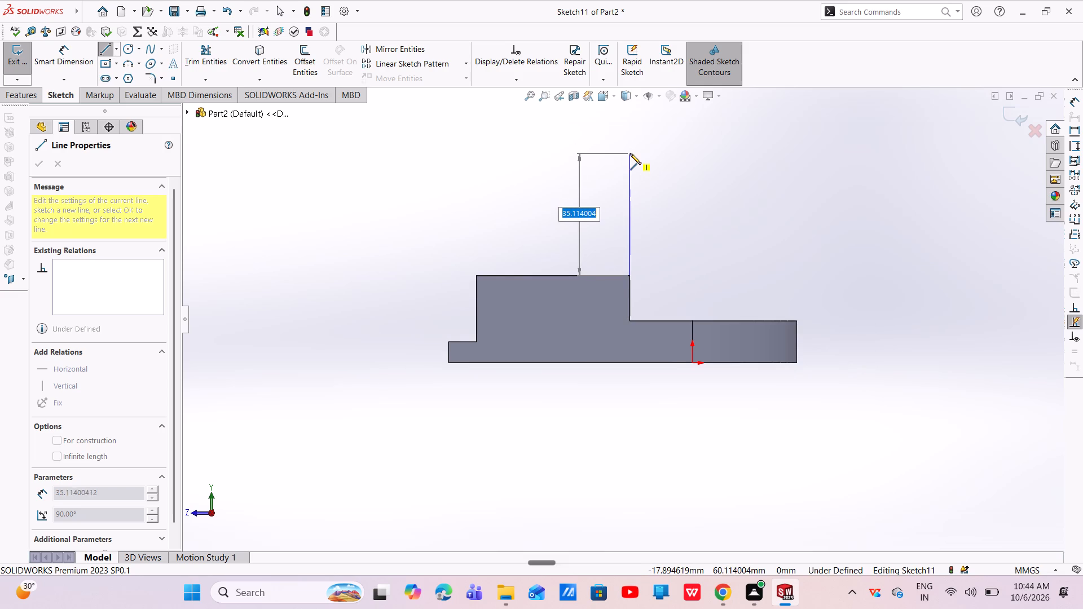
key(Escape)
Dimension the vertical line's length as 30 mm.
click(56, 43)
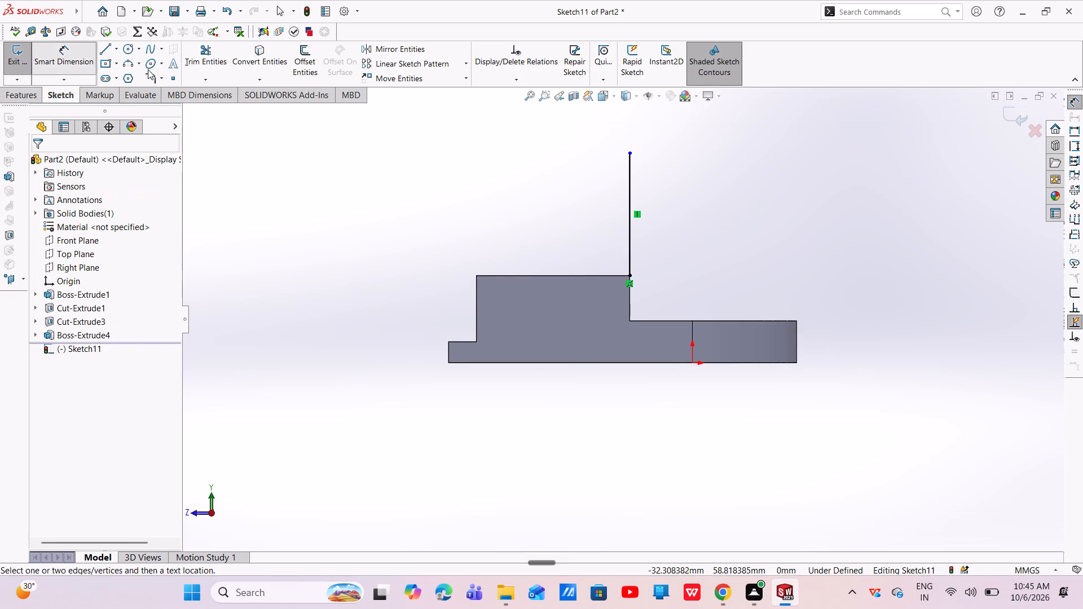
click(631, 211)
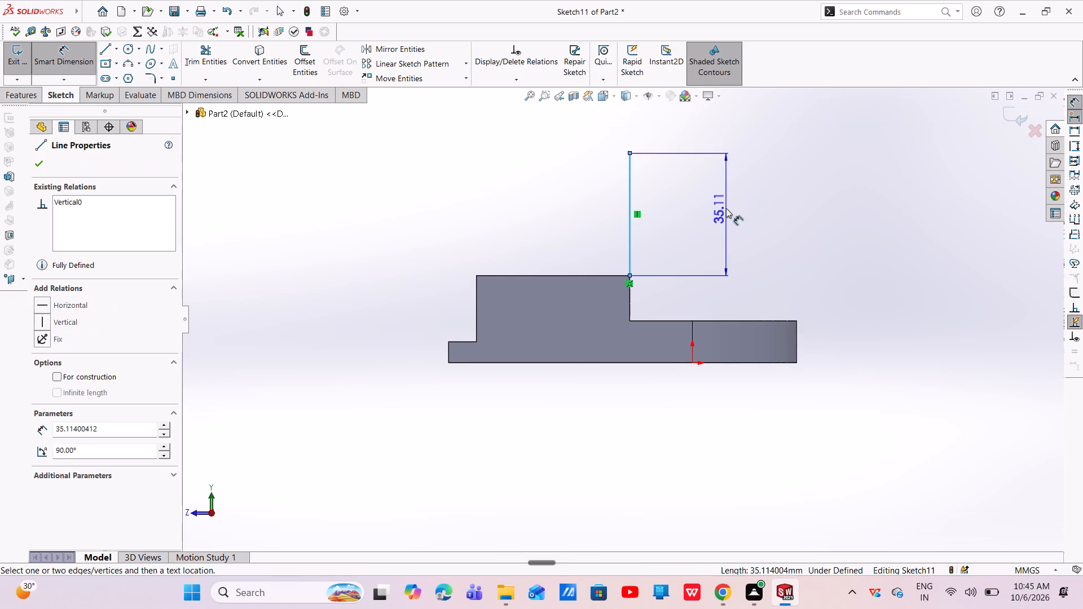
click(726, 208)
key(BackSpace)
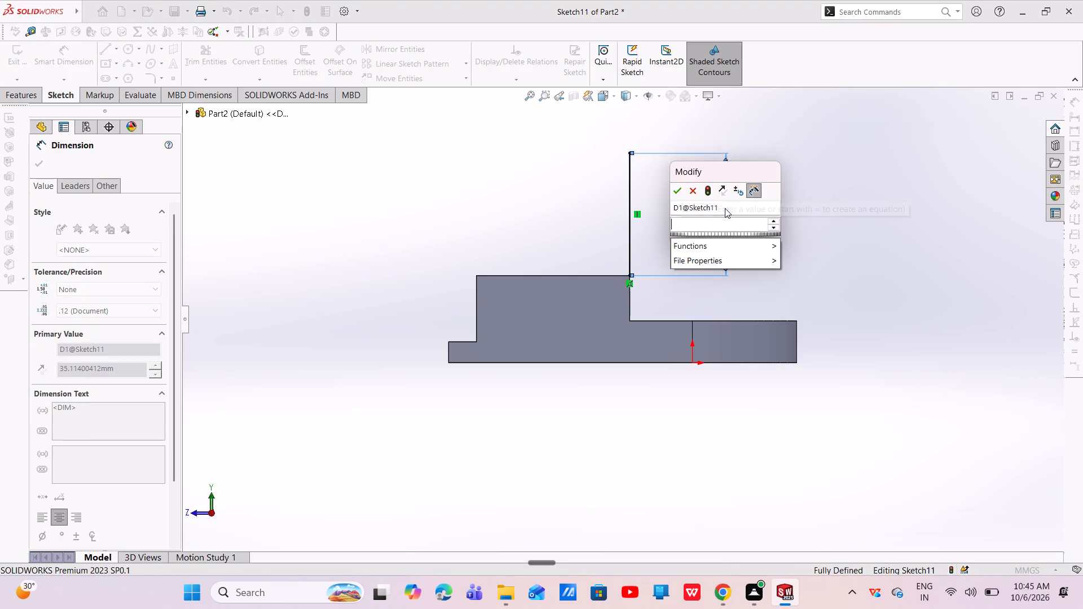
text(30)
key(Return)
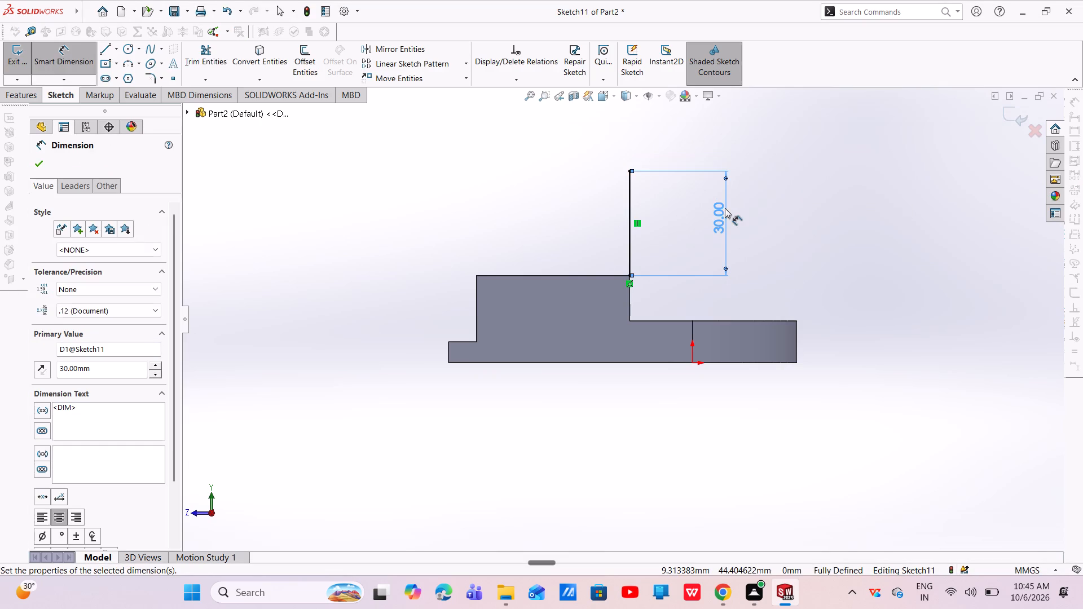
Set the vertical line's length to 40 mm.
double_click(716, 215)
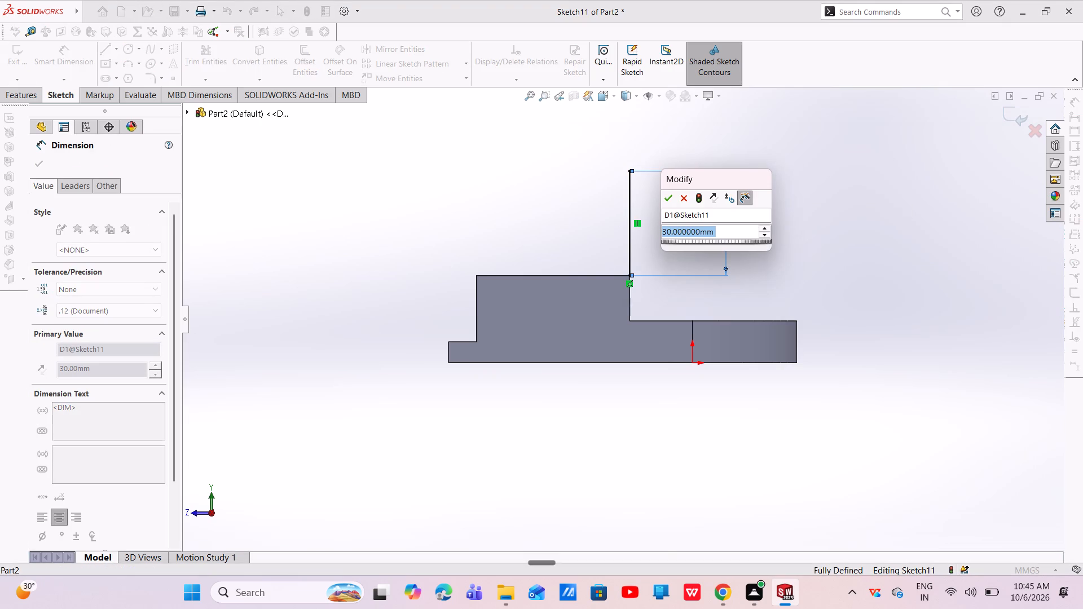
key(BackSpace)
text(40)
key(Return)
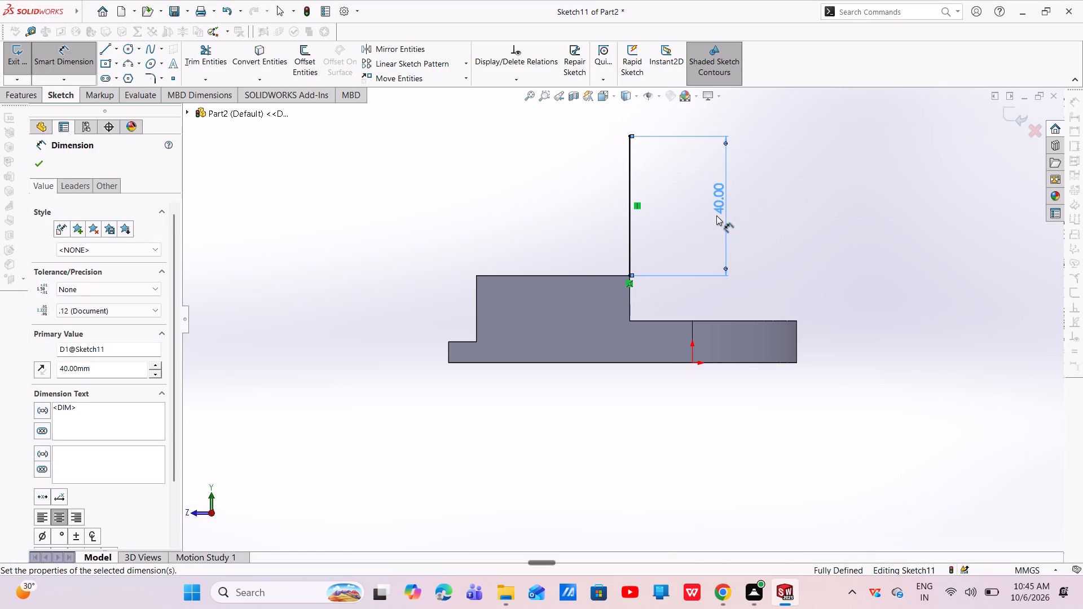
key(Escape)
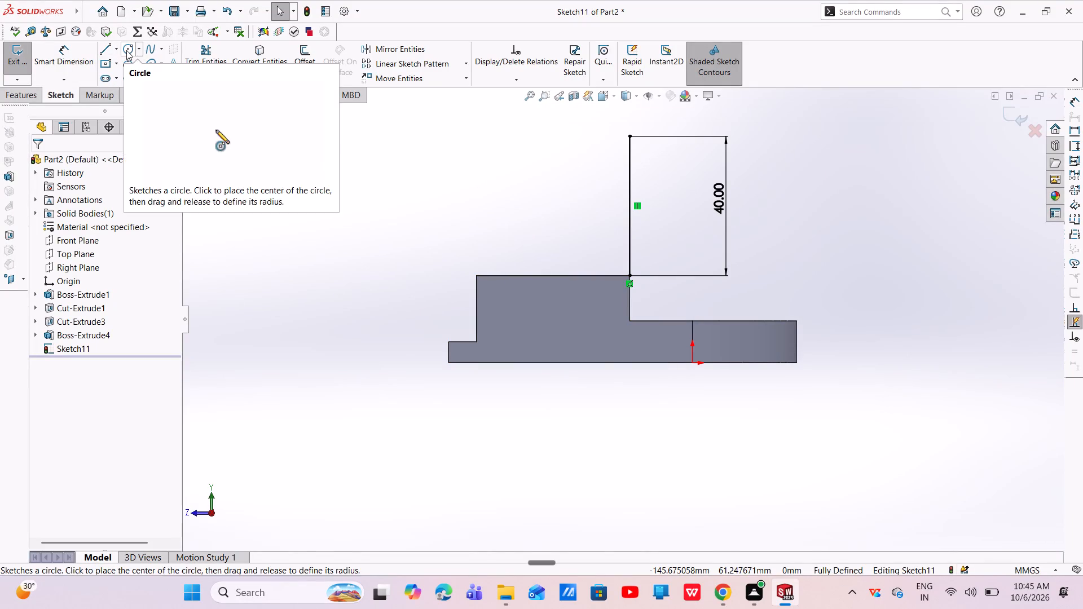
Draw a horizontal line about 52 mm long from the vertical line's lower end, along the block's top edge and past its far corner.
click(100, 50)
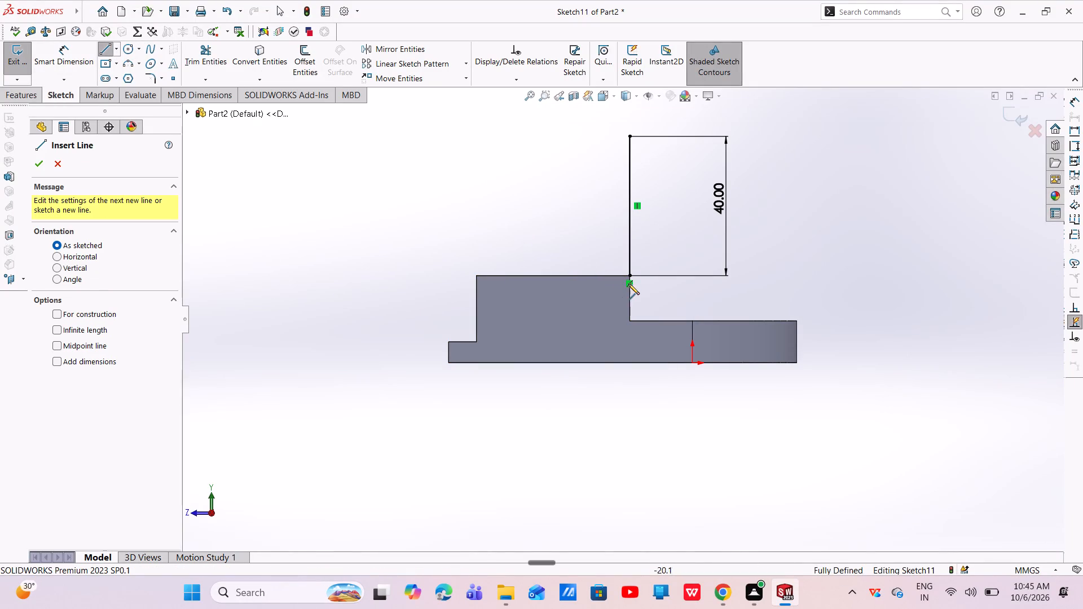
click(629, 275)
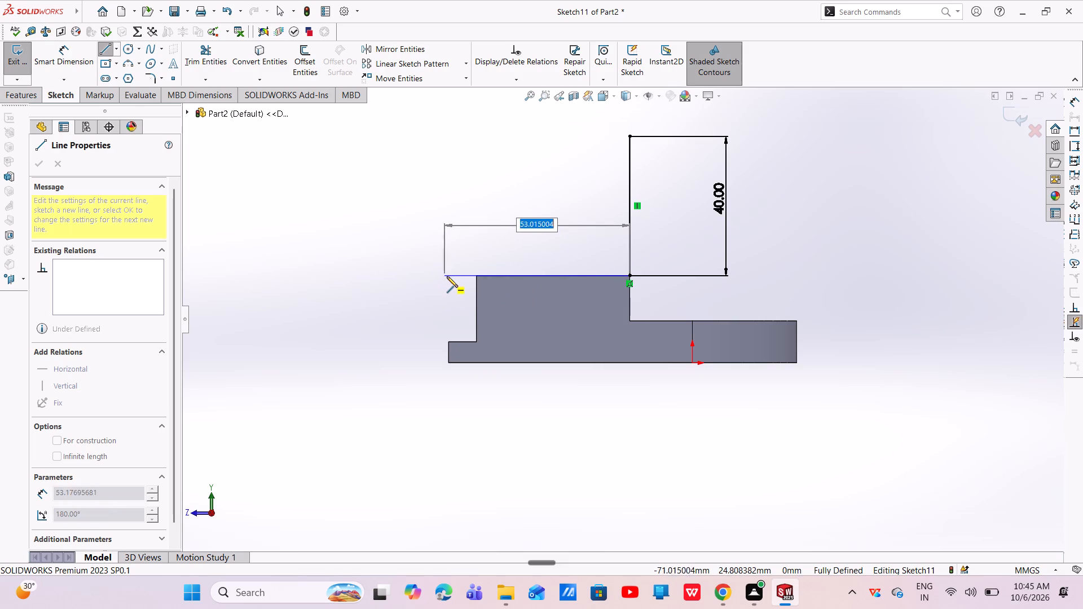
click(447, 276)
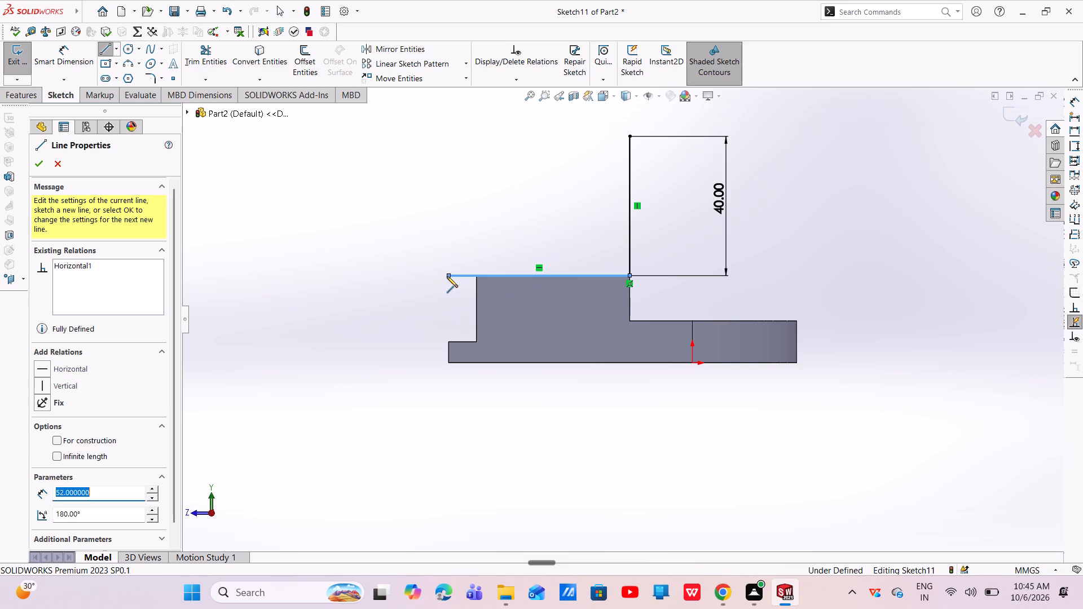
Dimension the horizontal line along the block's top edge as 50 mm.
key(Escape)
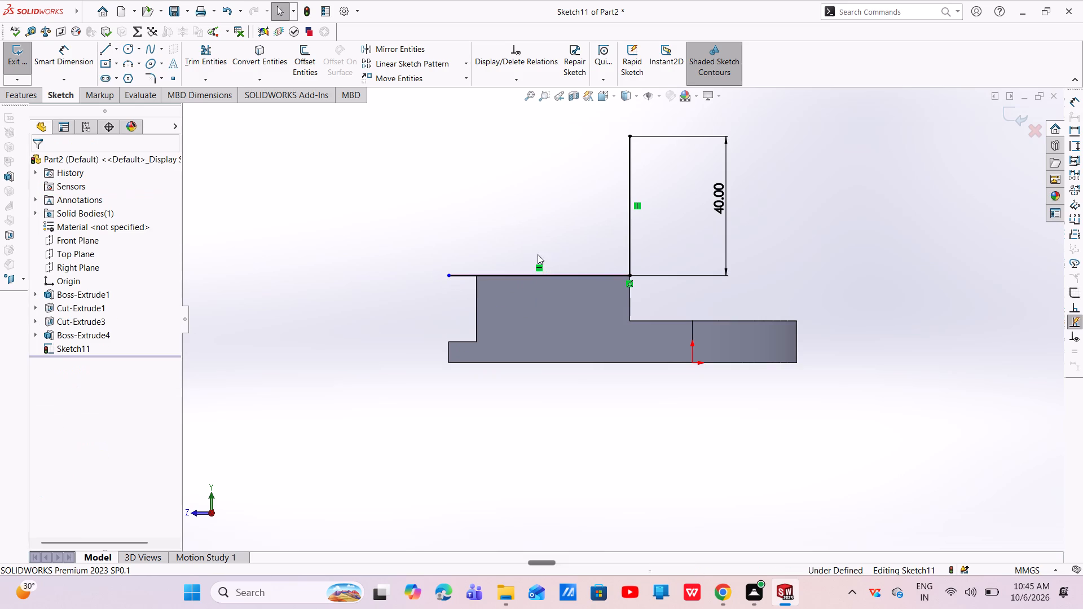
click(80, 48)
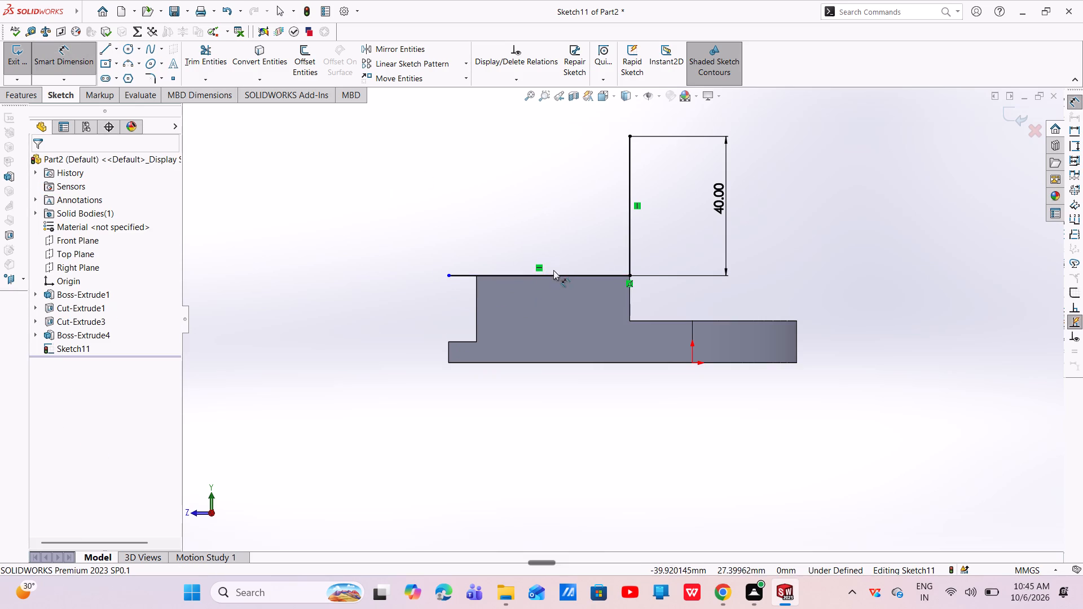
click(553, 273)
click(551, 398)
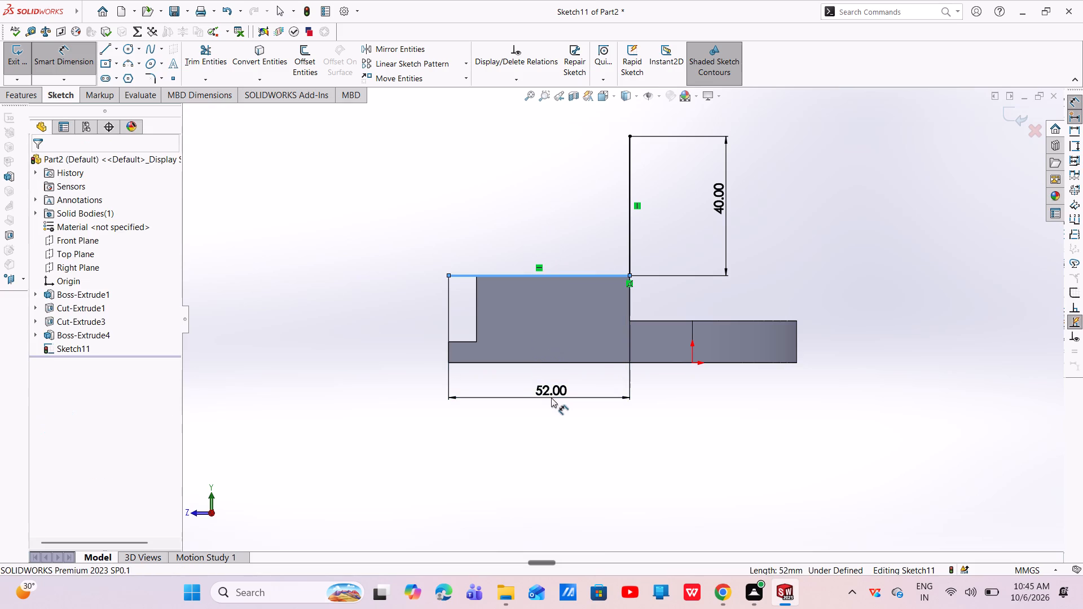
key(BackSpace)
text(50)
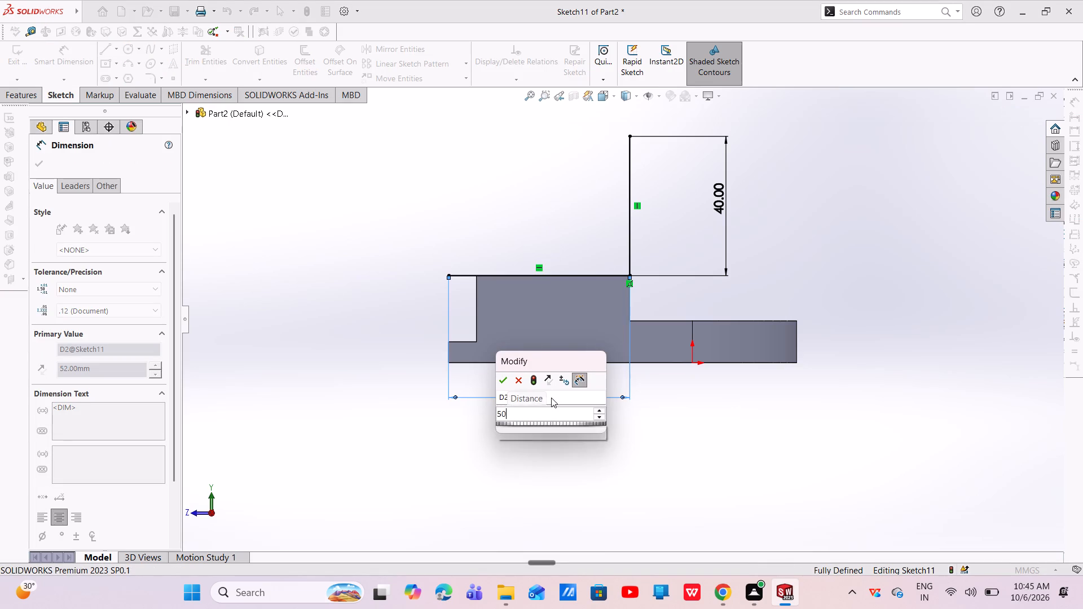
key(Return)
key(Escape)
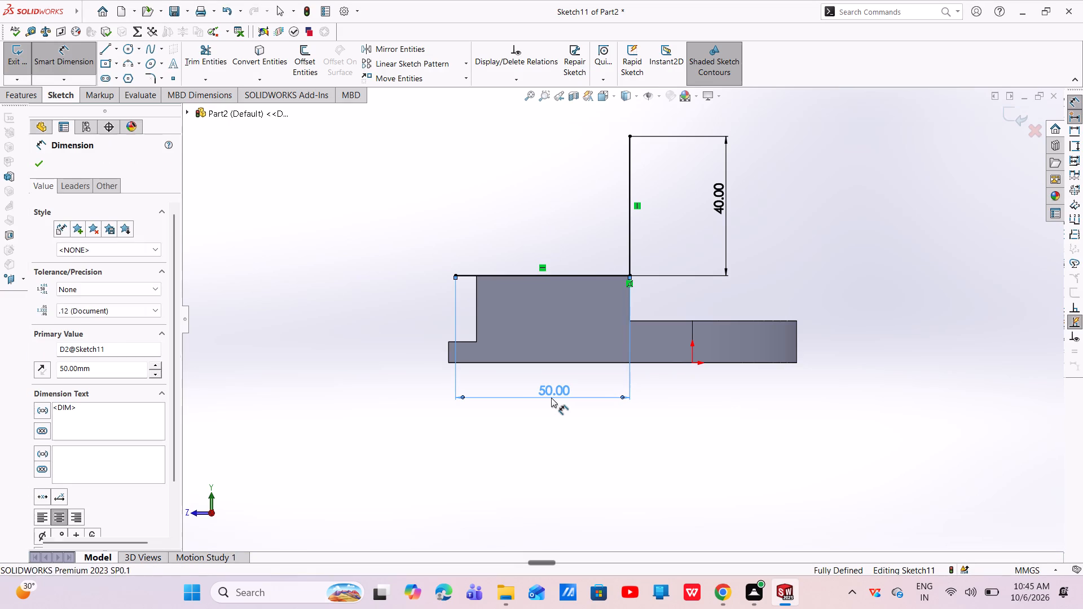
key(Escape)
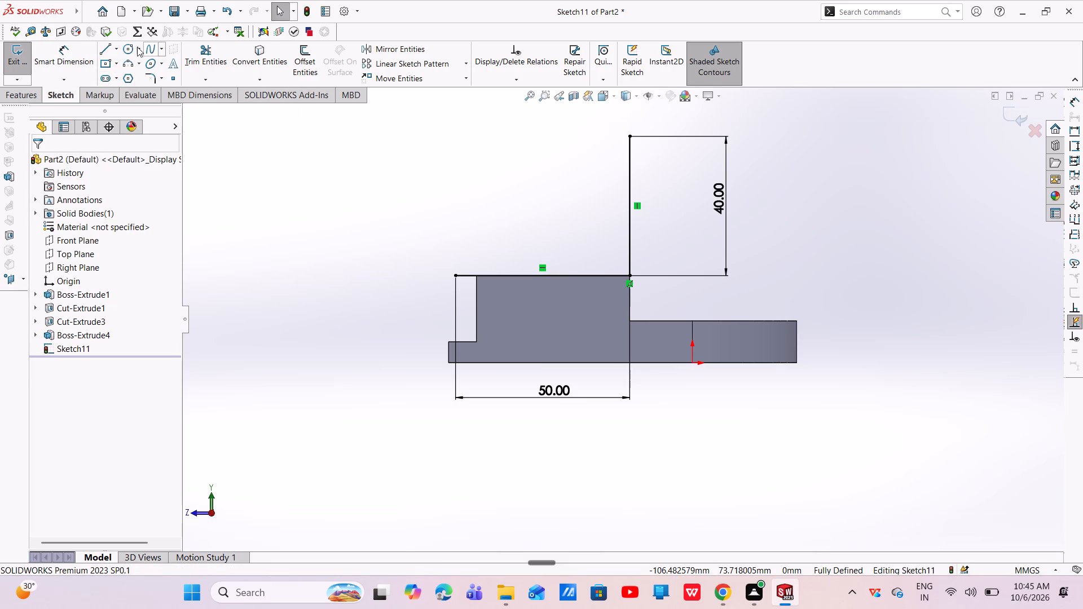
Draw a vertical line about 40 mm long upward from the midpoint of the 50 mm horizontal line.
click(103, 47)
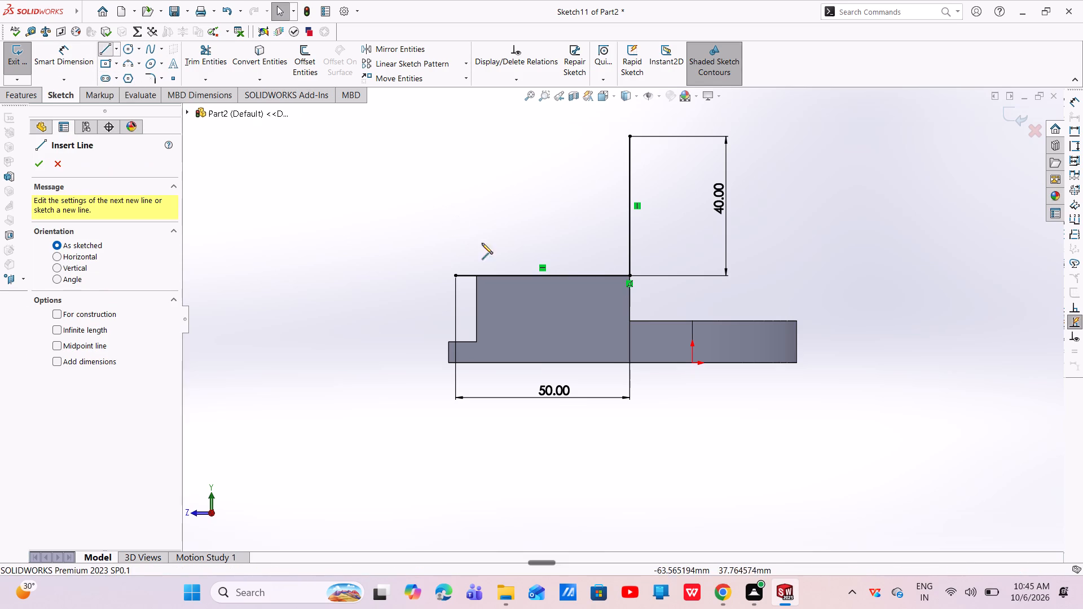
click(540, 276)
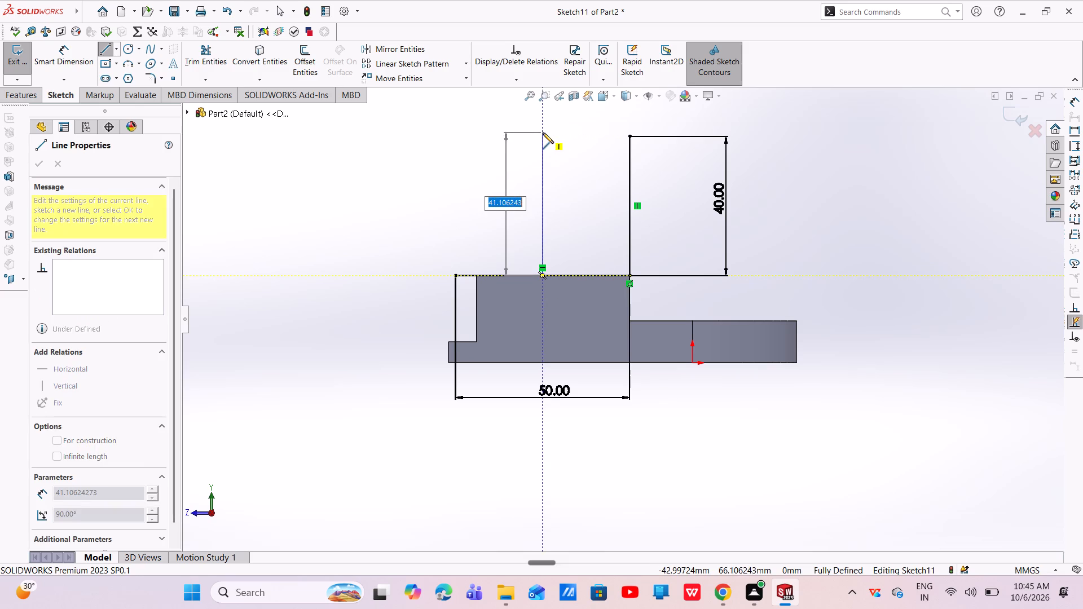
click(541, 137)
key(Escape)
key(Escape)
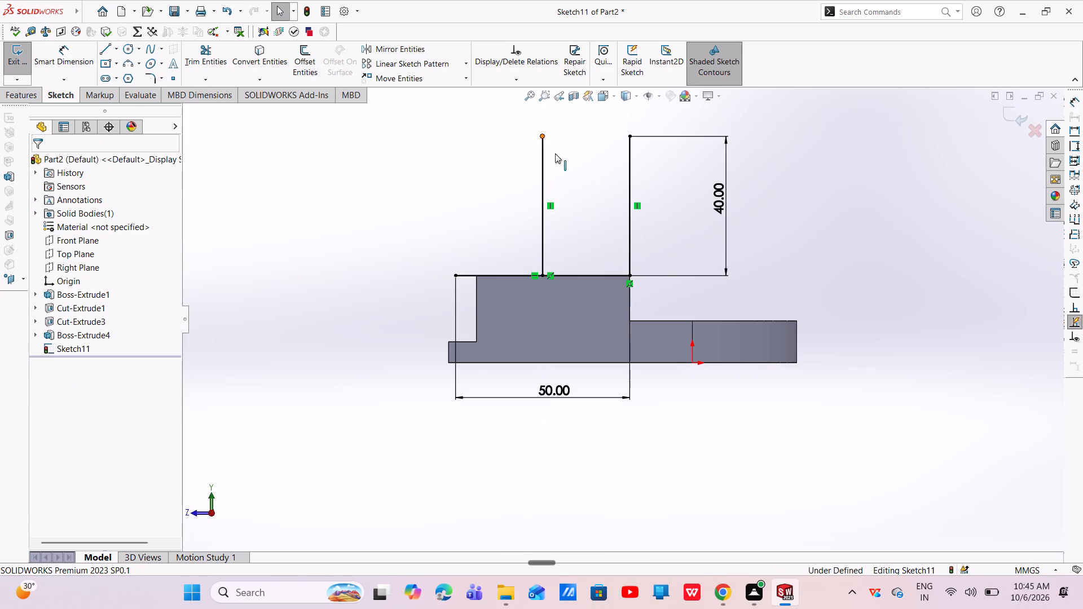
Draw a circle about 50 mm in diameter centred on the middle line's upper end, passing through the 40 mm line's upper end.
scroll(572, 162, up, 3)
scroll(632, 172, down, 2)
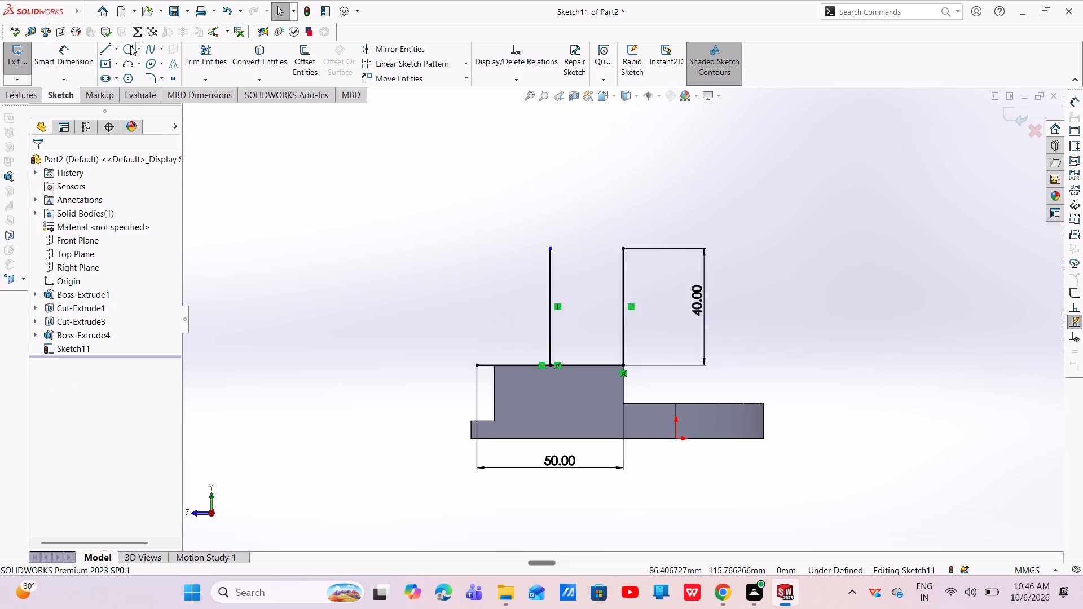
click(130, 46)
click(548, 249)
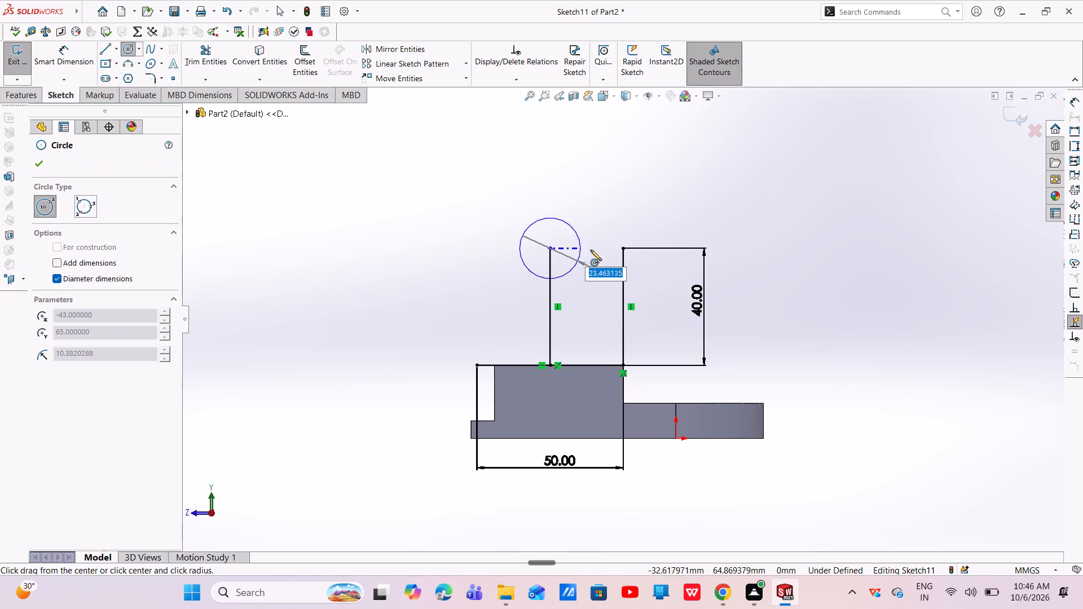
click(622, 250)
key(Escape)
key(Escape)
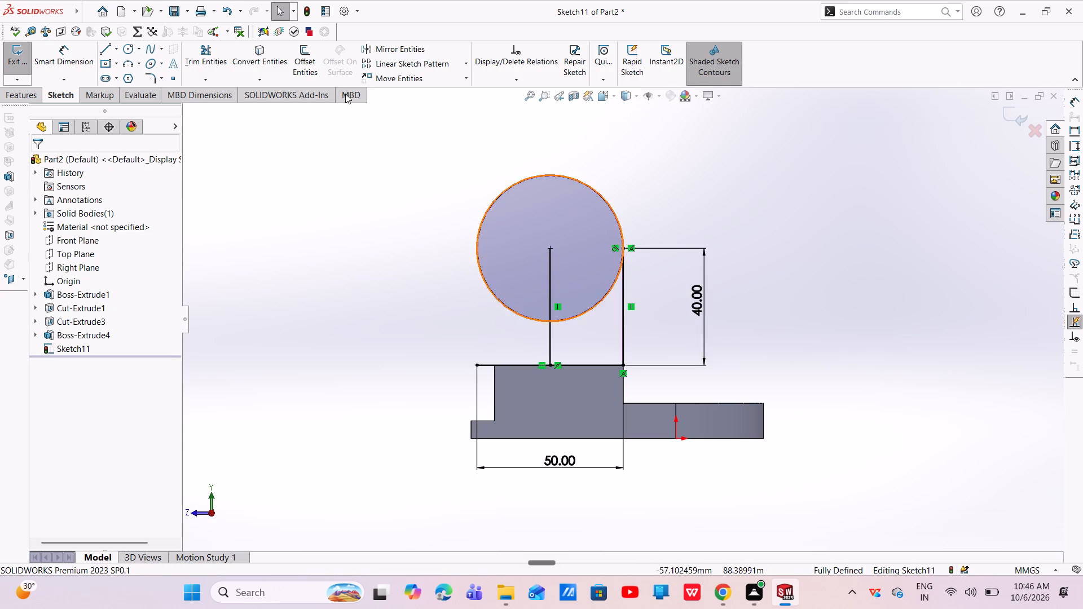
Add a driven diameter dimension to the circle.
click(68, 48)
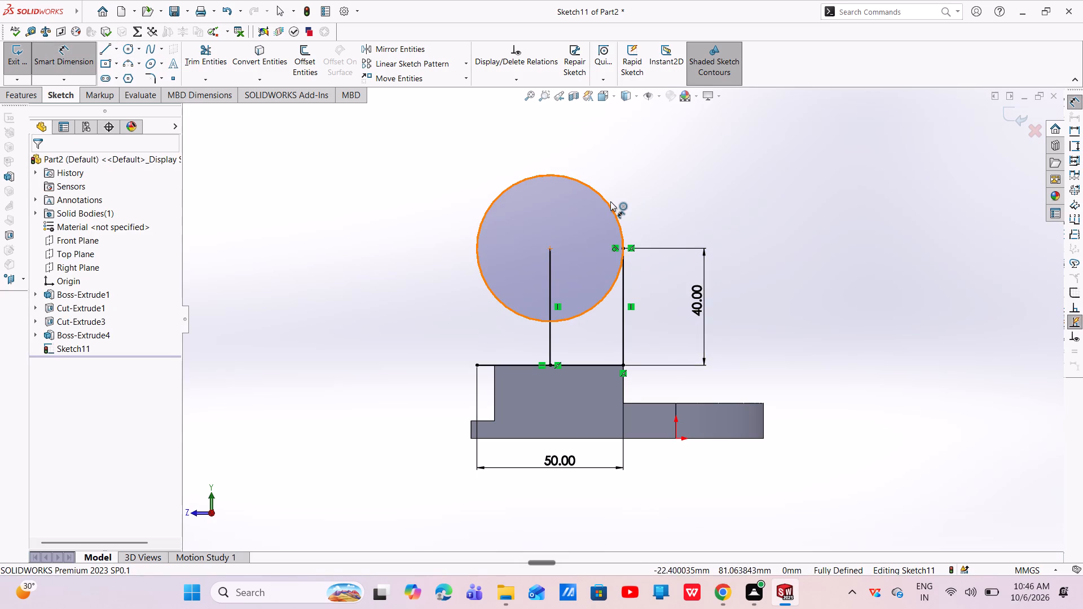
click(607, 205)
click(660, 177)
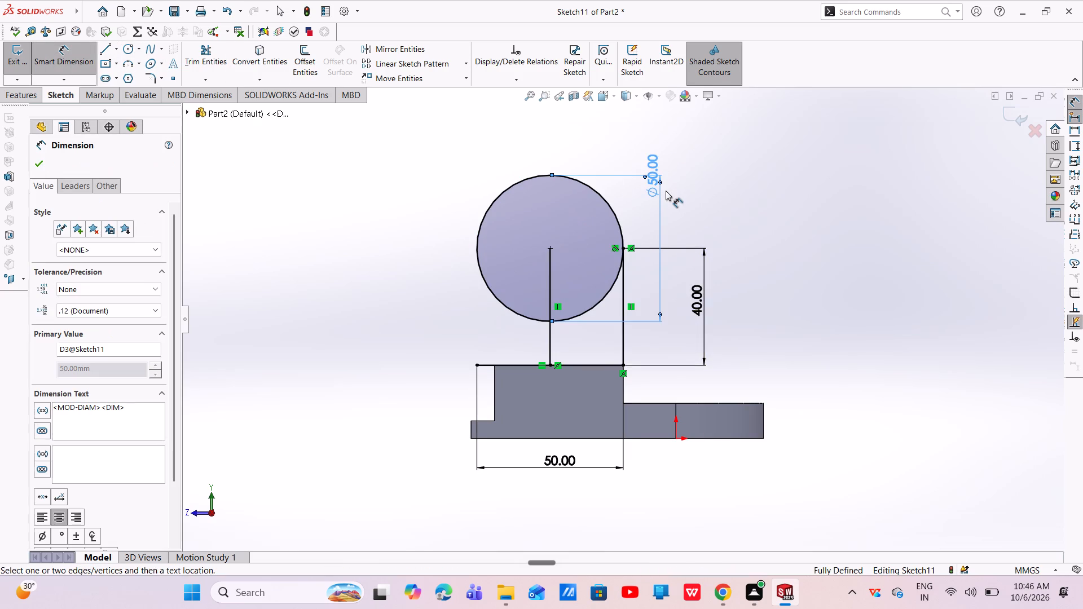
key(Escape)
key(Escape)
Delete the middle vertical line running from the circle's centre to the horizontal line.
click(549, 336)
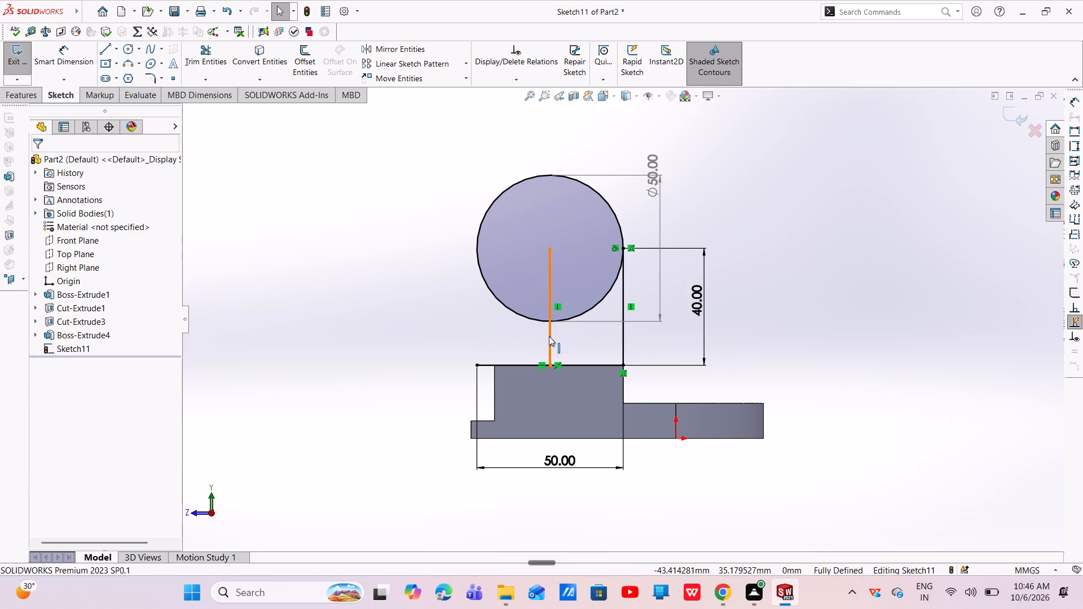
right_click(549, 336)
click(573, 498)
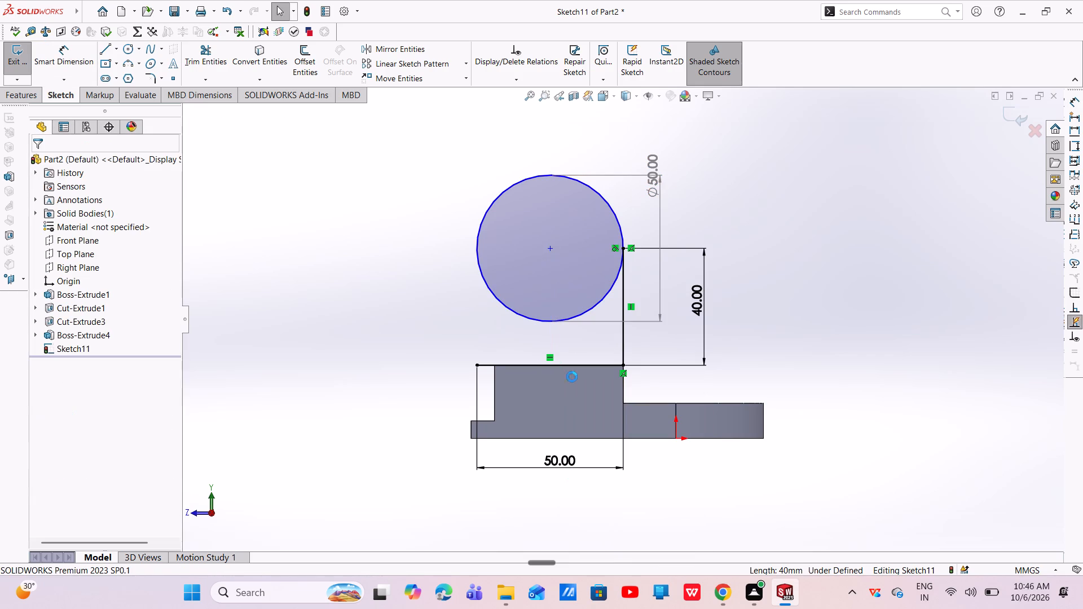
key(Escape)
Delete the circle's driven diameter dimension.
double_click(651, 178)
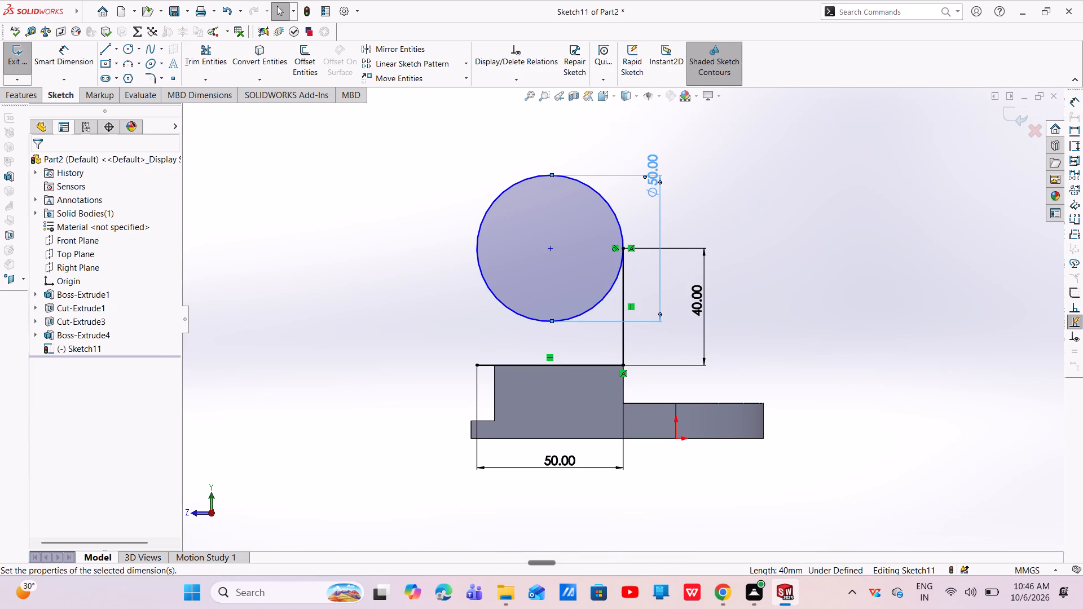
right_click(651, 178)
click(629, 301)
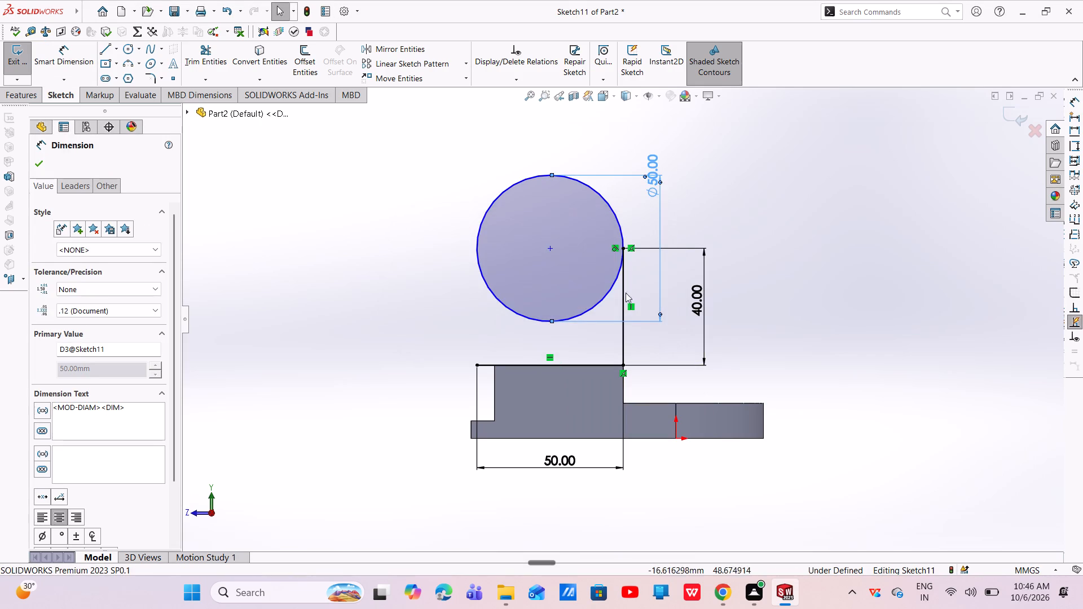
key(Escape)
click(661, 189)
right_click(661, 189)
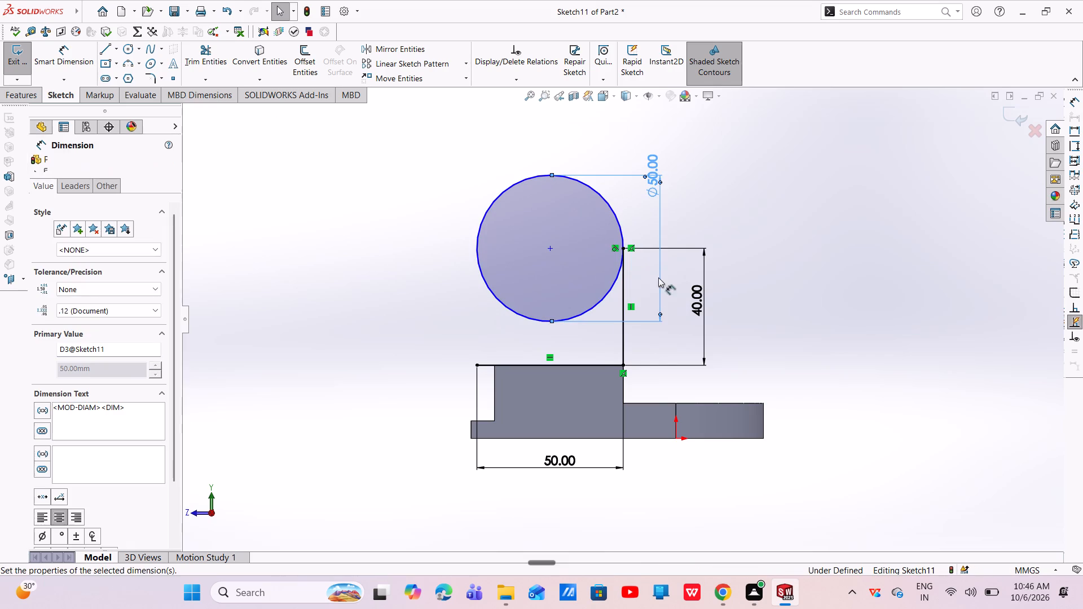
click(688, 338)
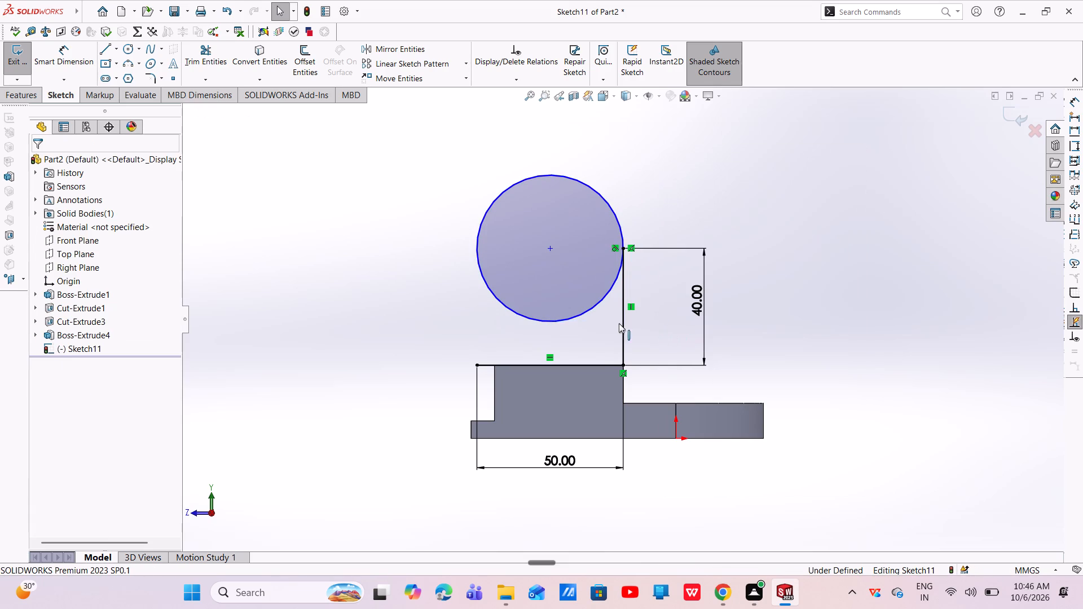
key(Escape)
Dimension the circle's diameter as 40 mm.
click(77, 50)
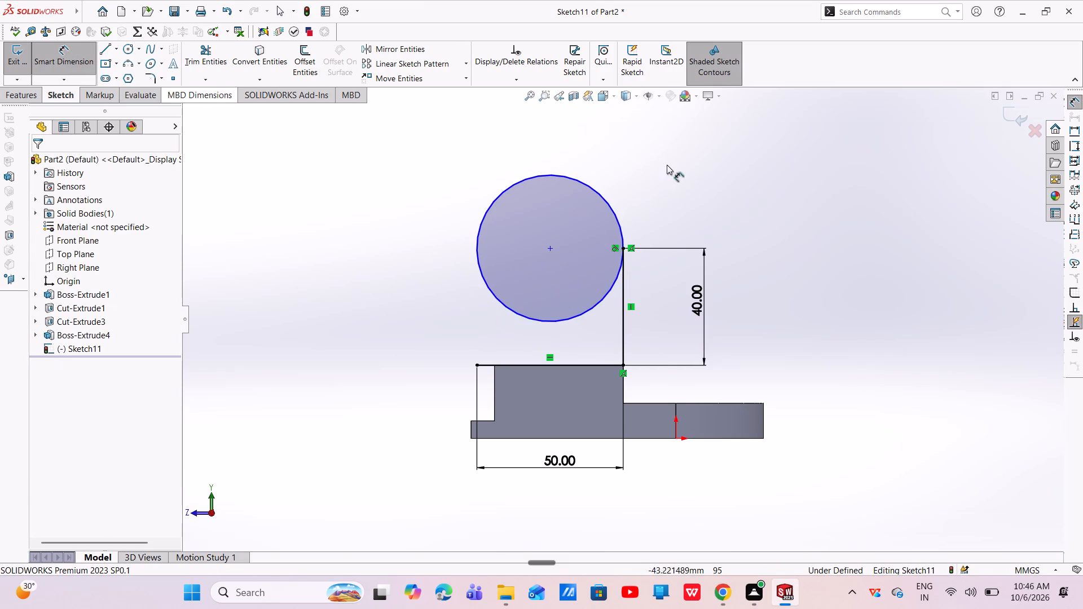
click(562, 174)
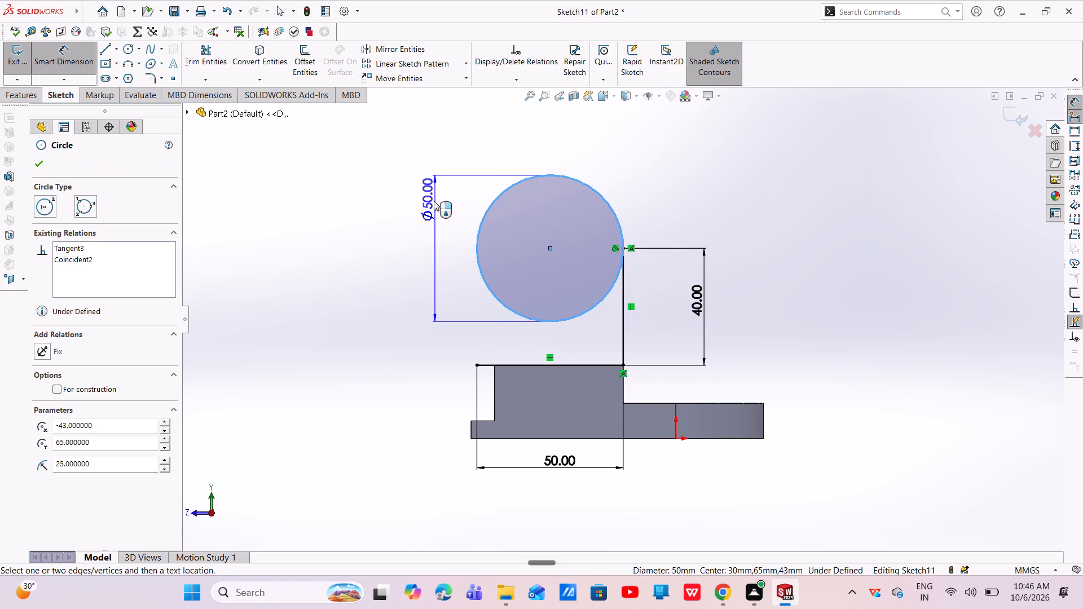
click(429, 206)
key(BackSpace)
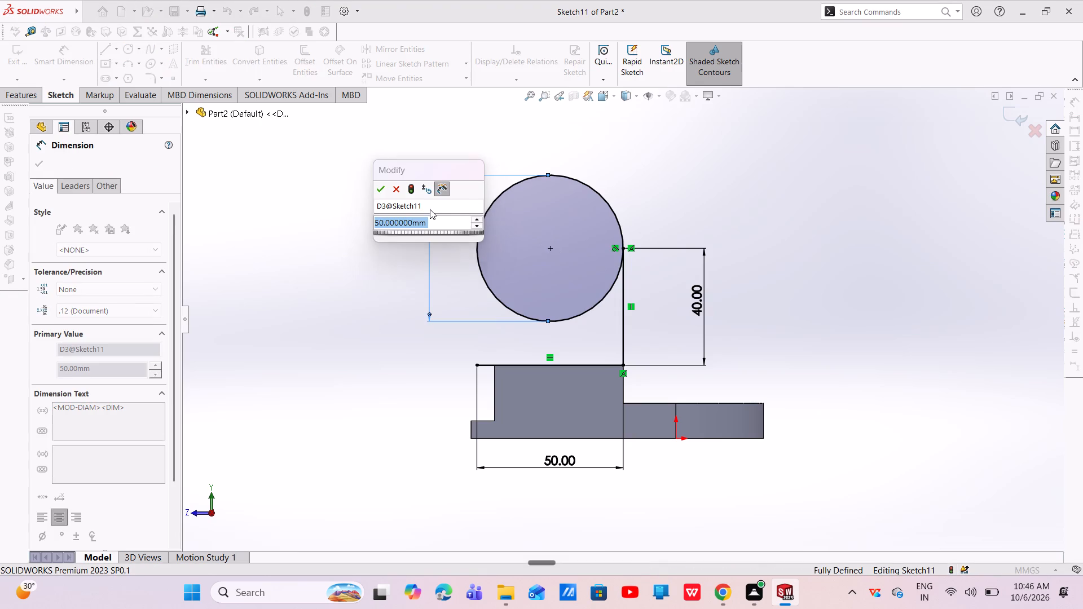
text(40)
key(Return)
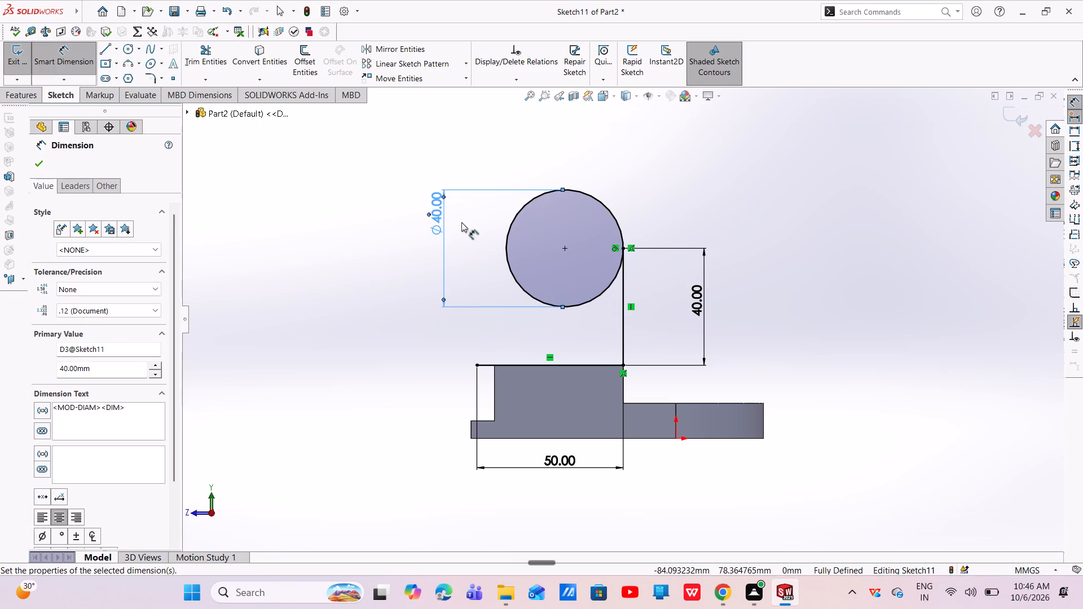
key(Escape)
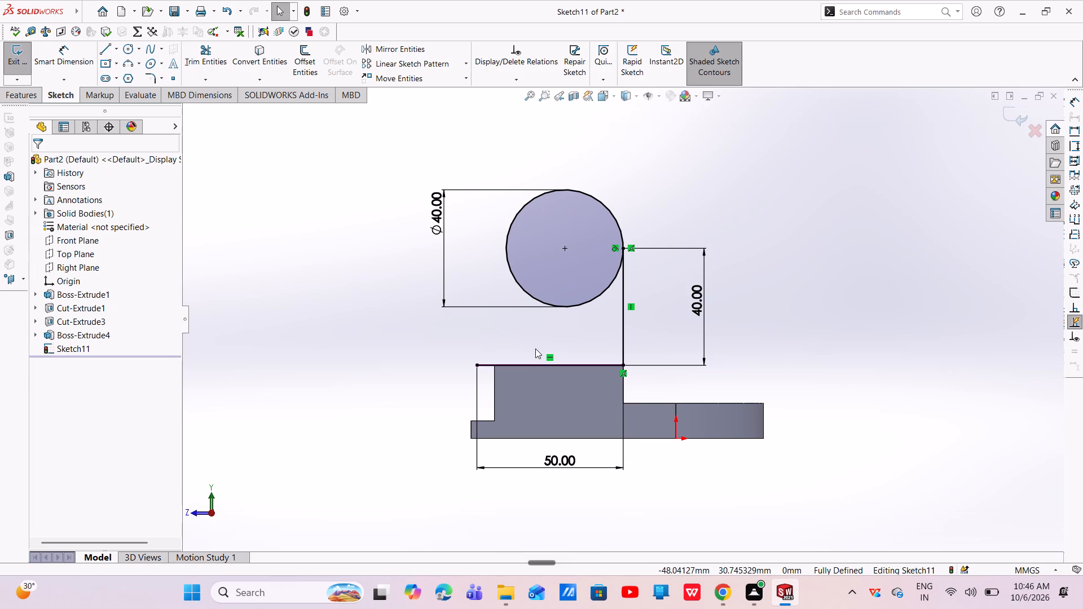
key(Escape)
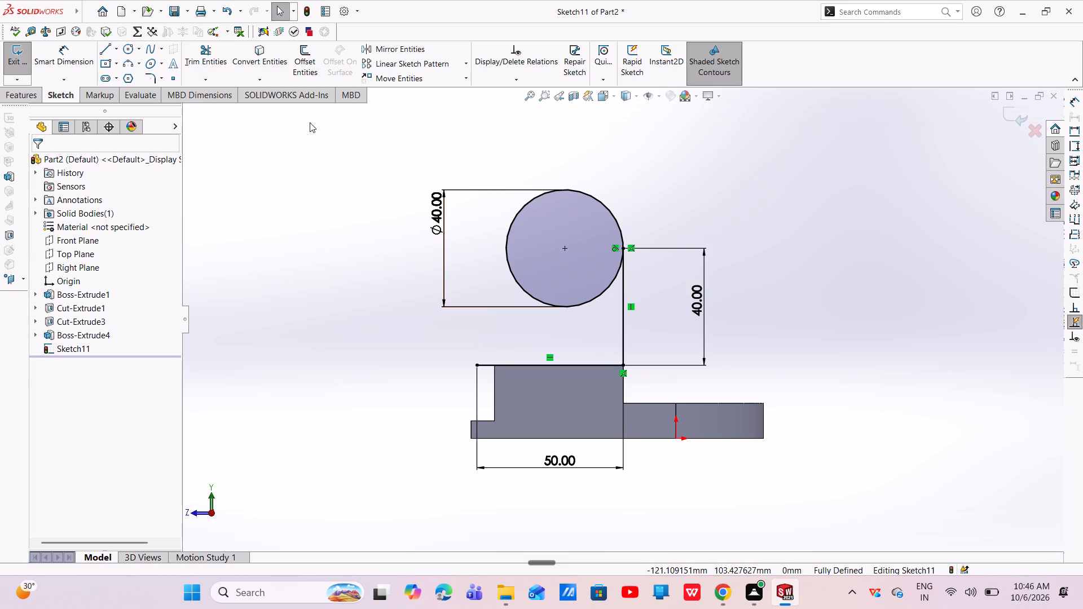
Delete the 50 mm horizontal line along the block's top edge.
click(521, 366)
right_click(521, 366)
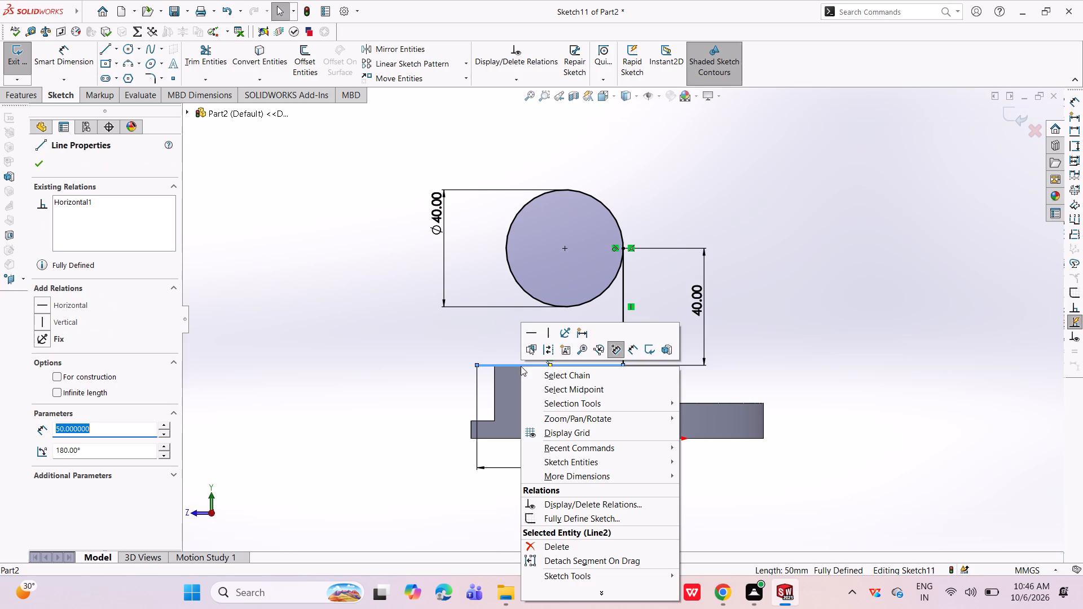
click(546, 549)
click(465, 292)
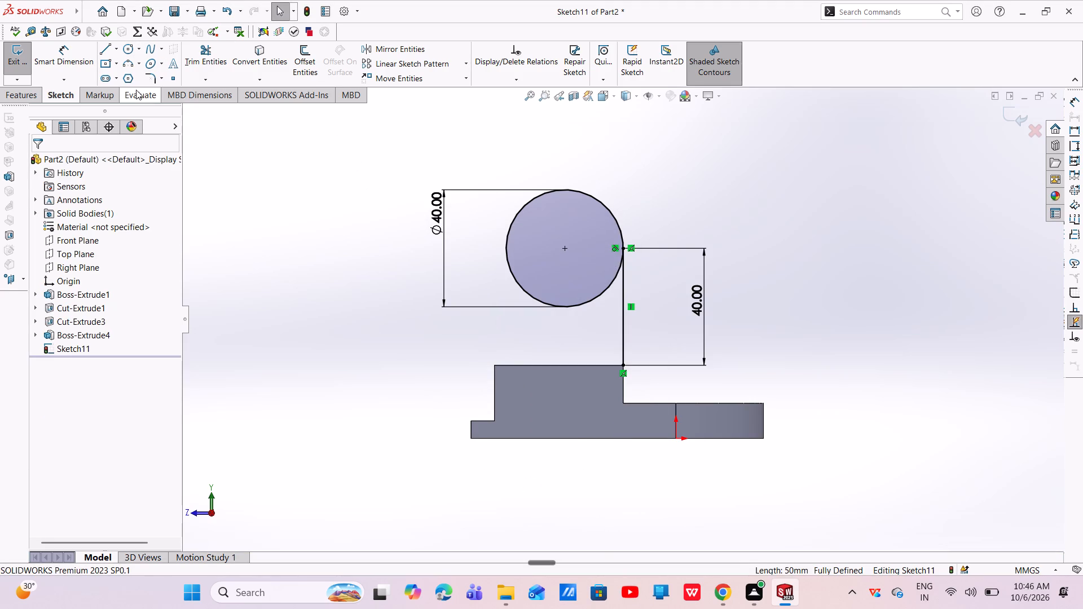
Draw a horizontal line about 39 mm long along the block's top edge from the vertical line's lower end.
click(108, 47)
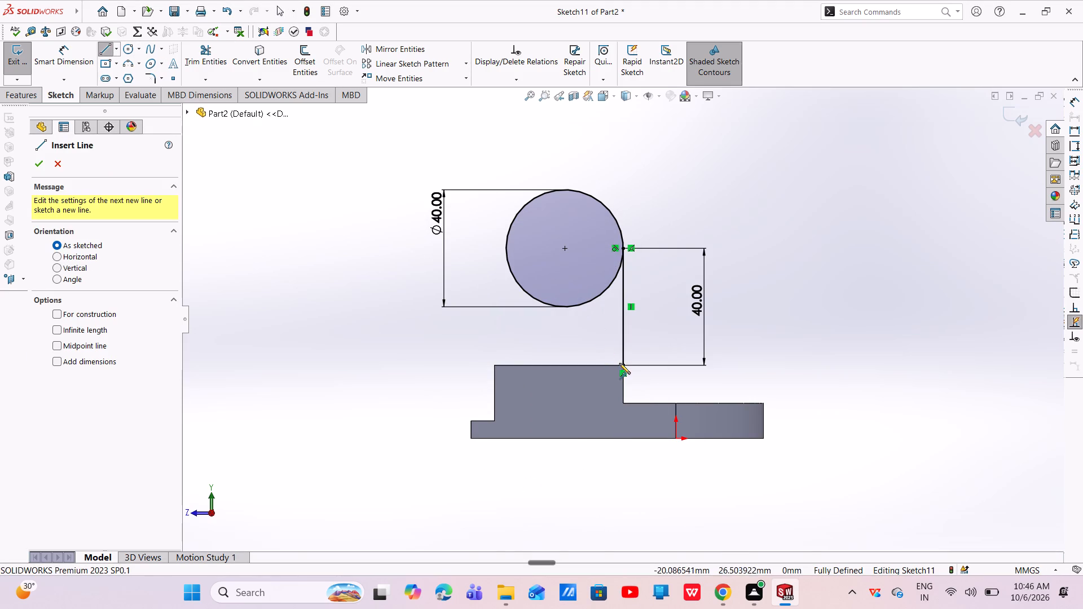
click(622, 365)
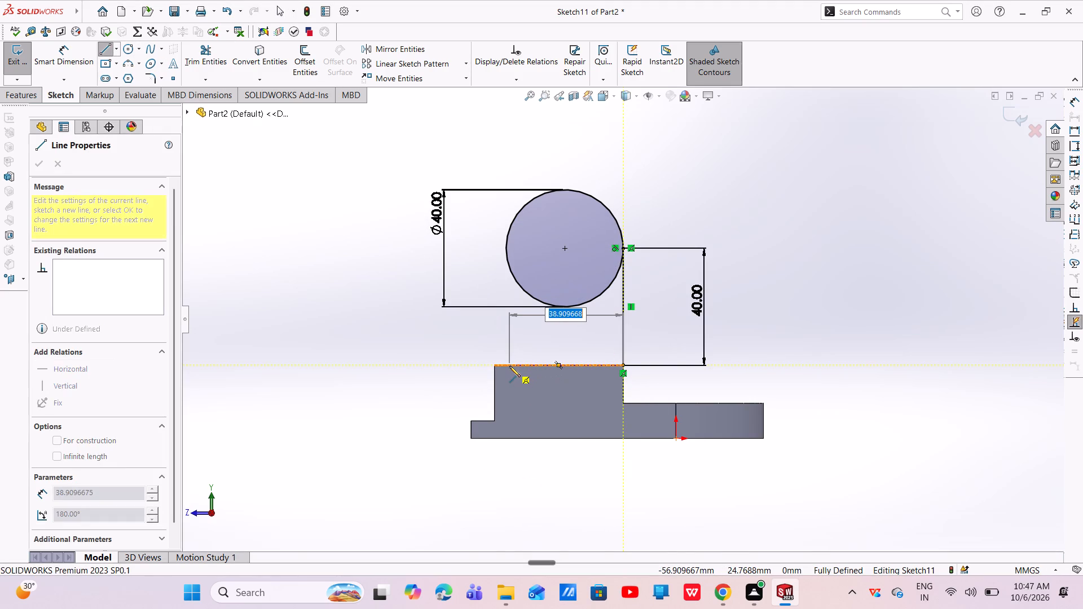
click(509, 366)
key(Escape)
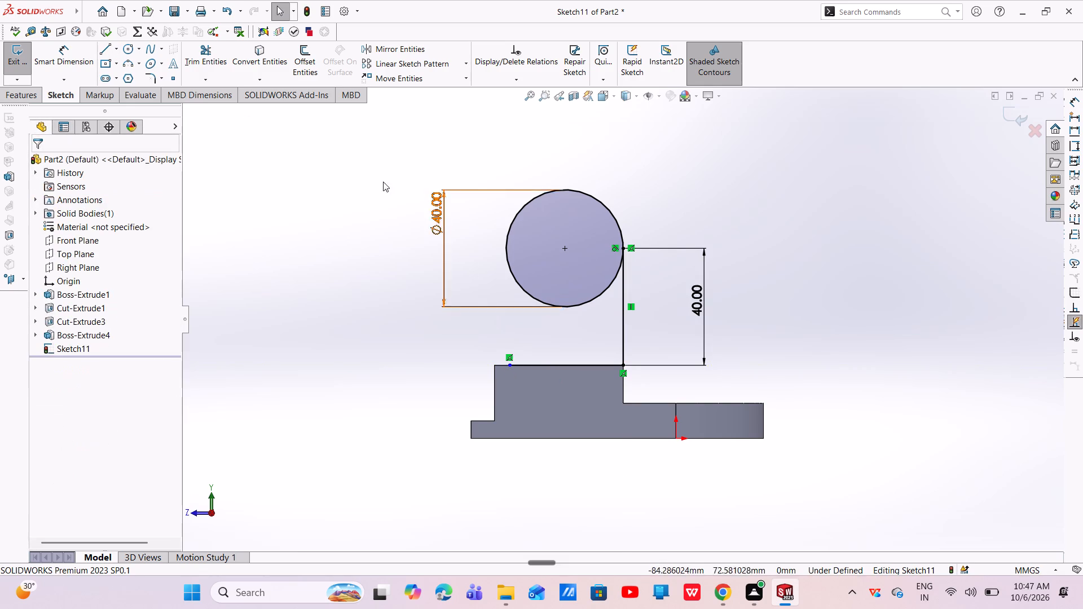
Dimension the horizontal line on the block's top edge as 30 mm.
click(61, 55)
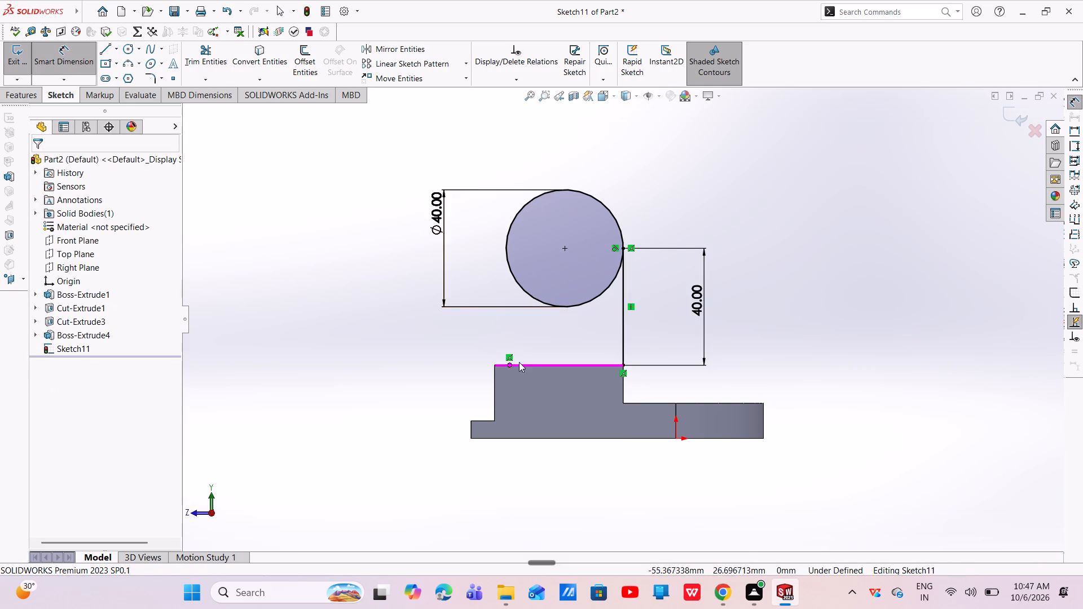
click(541, 366)
double_click(554, 482)
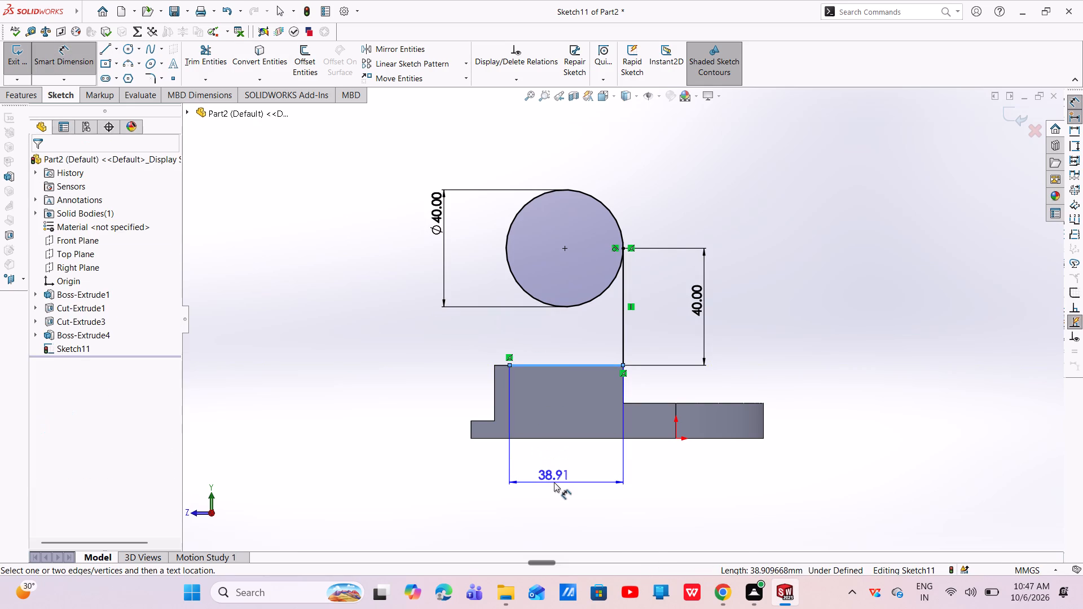
key(BackSpace)
text(30)
key(Return)
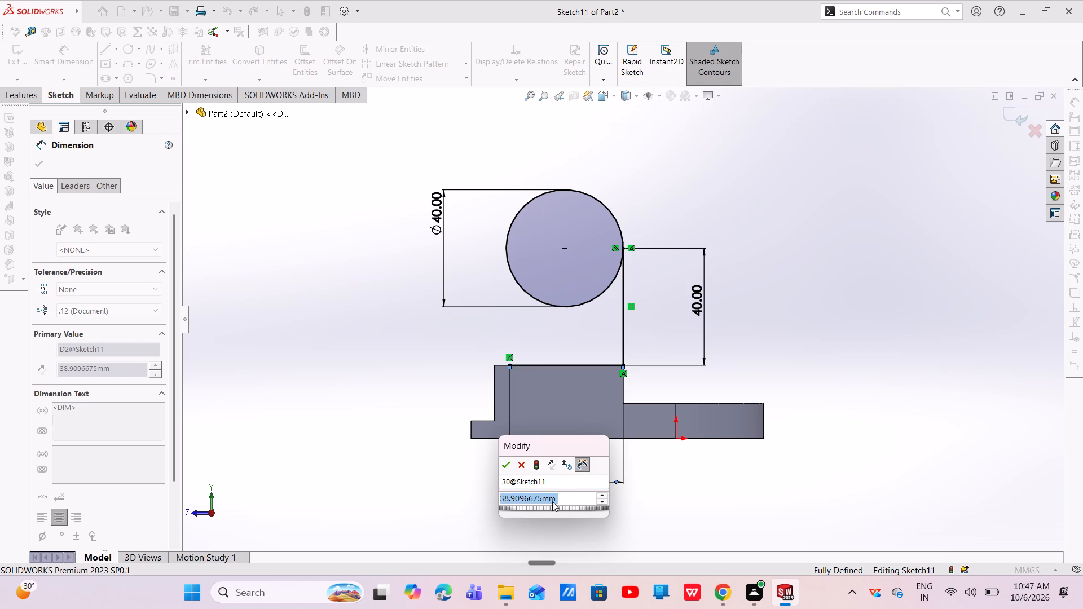
key(BackSpace)
key(BackSpace)
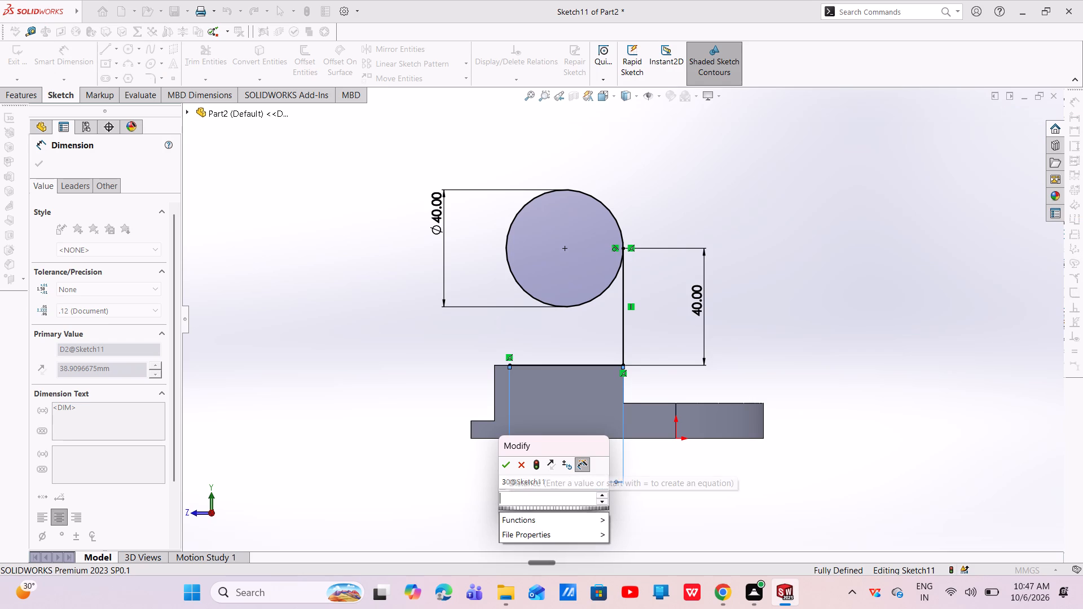
text(30)
key(Return)
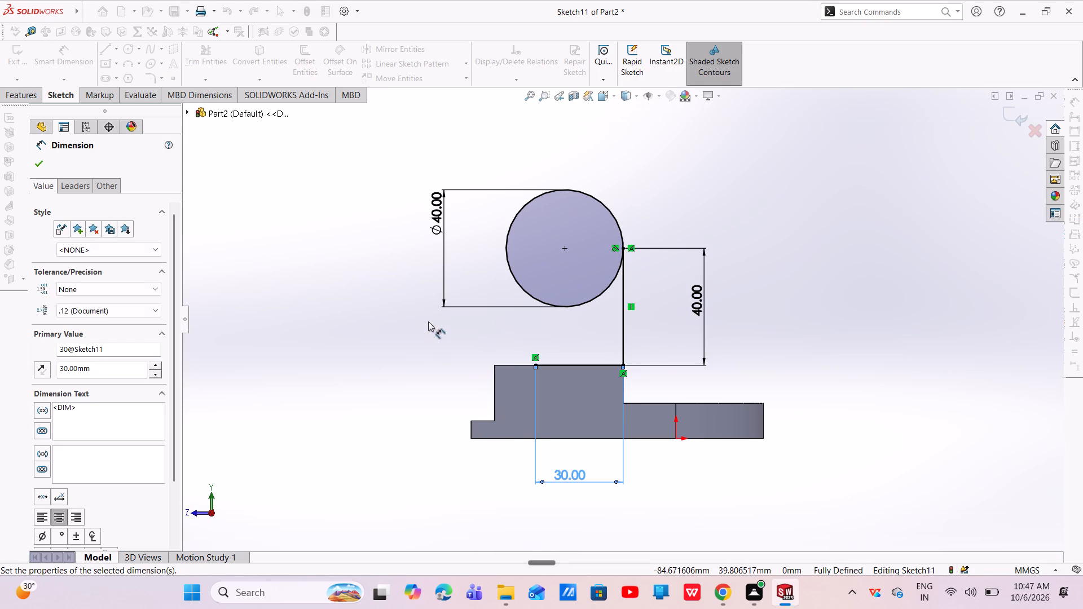
key(Escape)
Draw a vertical line about 23 mm long from the 30 mm line's free end up to the circle.
click(103, 46)
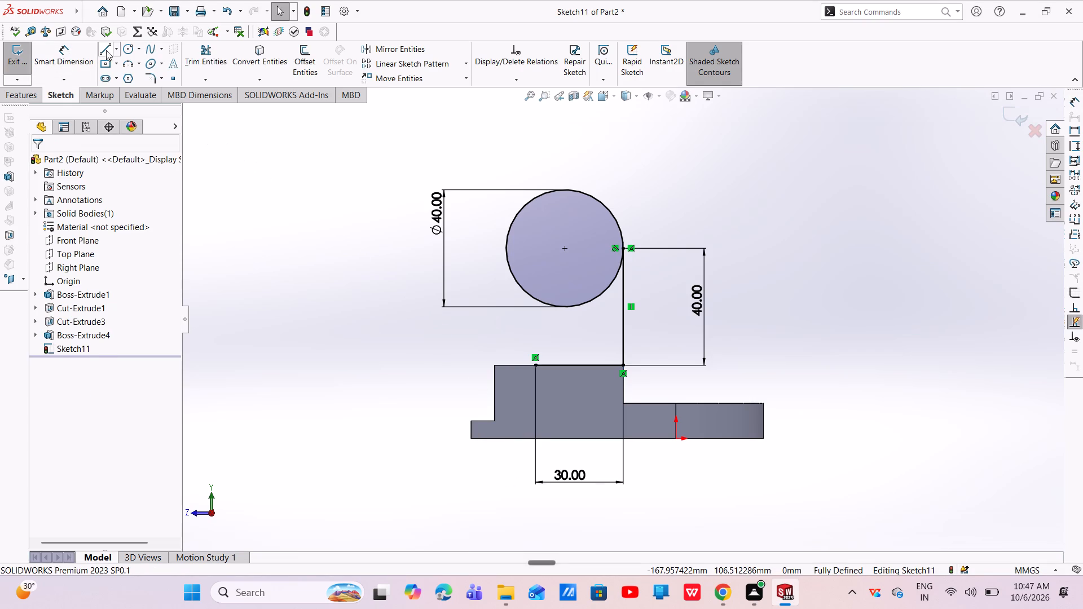
click(533, 365)
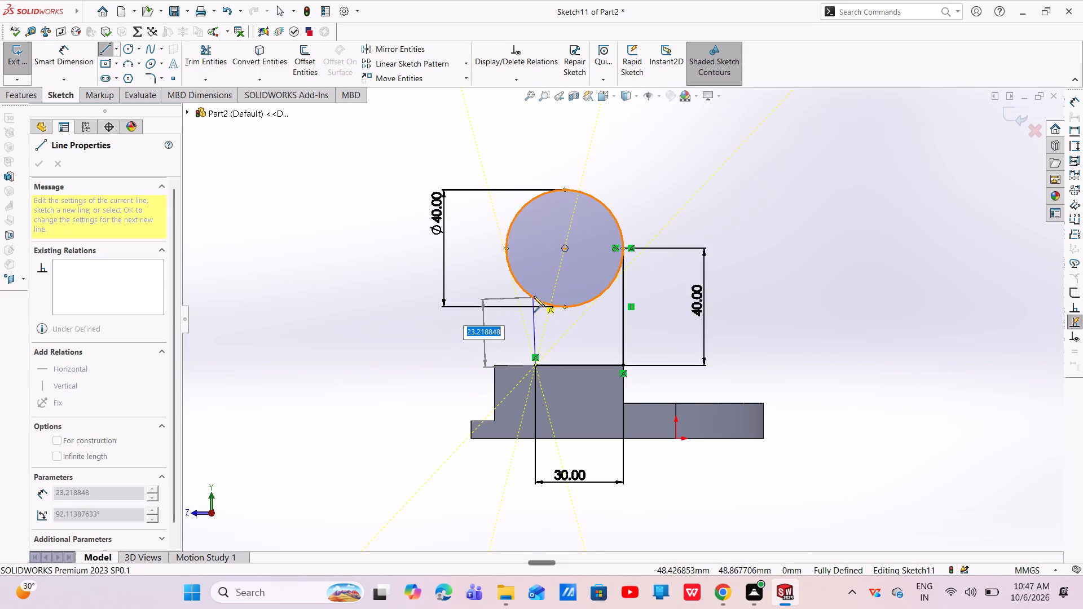
click(533, 301)
key(Escape)
key(Escape)
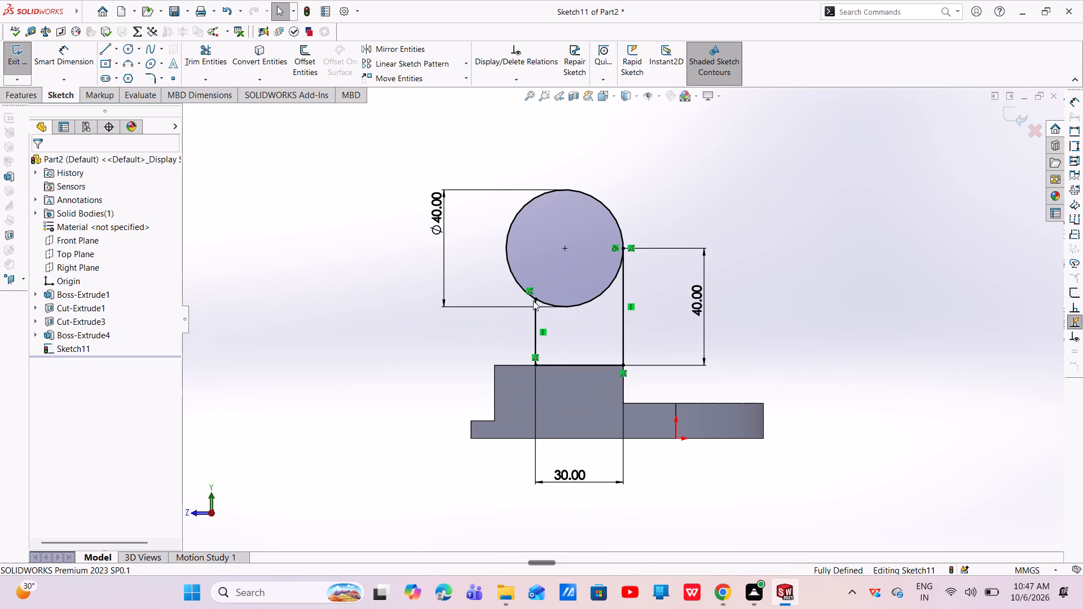
Trim away the circle's lower arc between the two vertical lines to leave one closed round-topped profile.
scroll(548, 294, down, 3)
scroll(548, 294, up, 1)
scroll(548, 294, down, 9)
scroll(600, 336, up, 7)
scroll(600, 338, down, 1)
scroll(600, 338, up, 6)
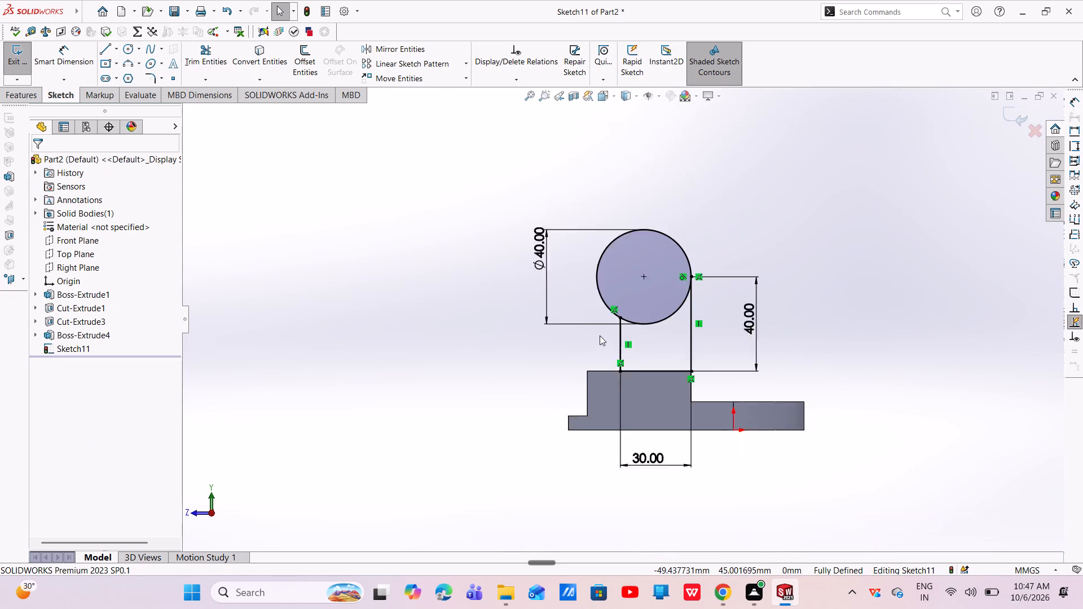
key(Escape)
scroll(677, 319, down, 3)
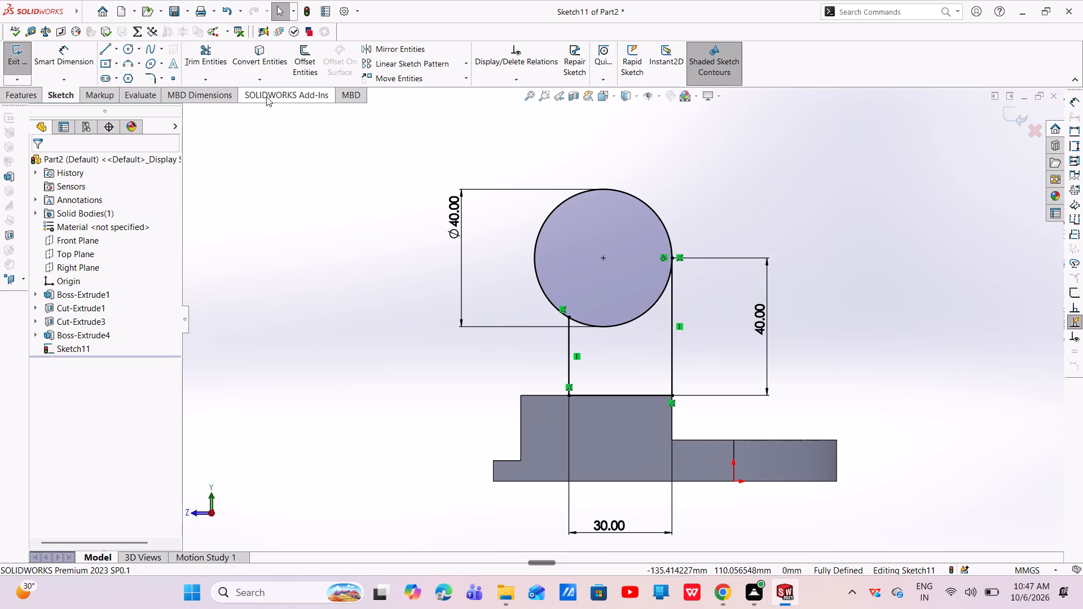
click(219, 61)
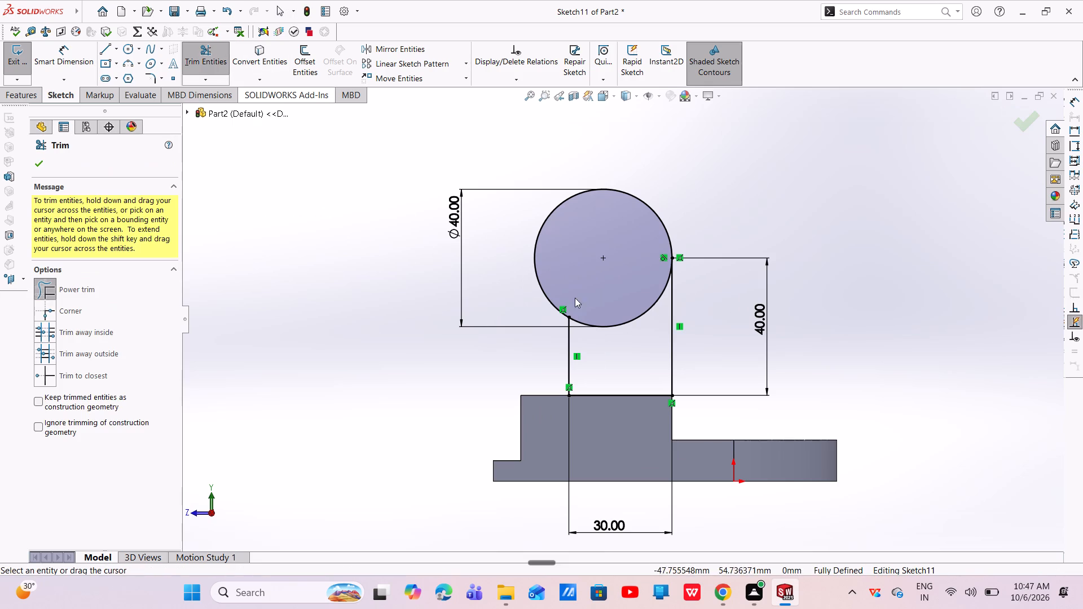
drag(625, 334, 623, 299)
key(Escape)
key(Escape)
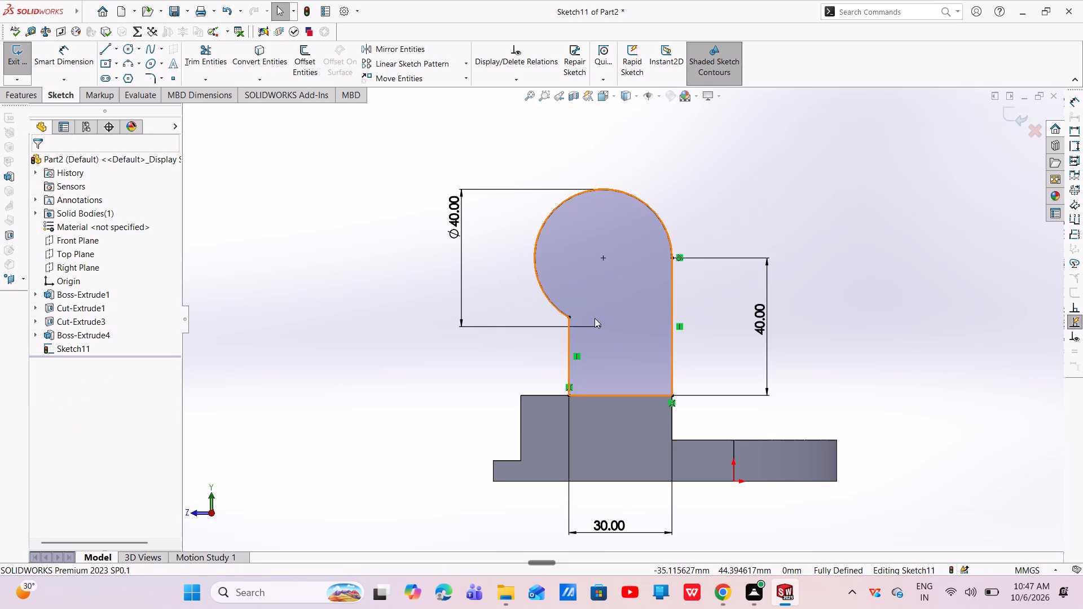
Draw a circle about 23 mm in diameter concentric with the profile's rounded top.
click(126, 49)
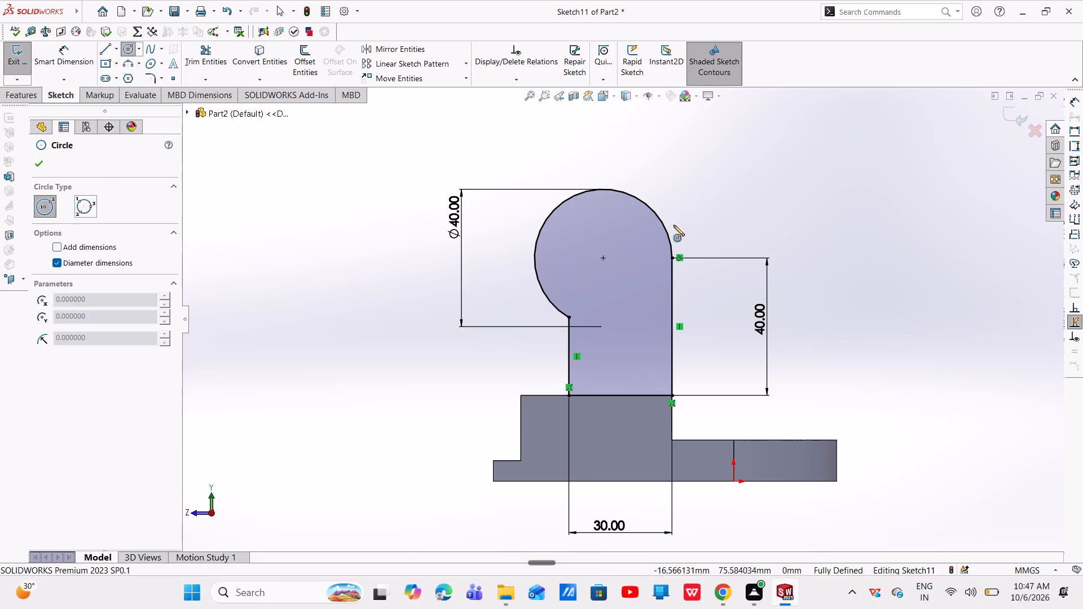
click(600, 258)
click(641, 266)
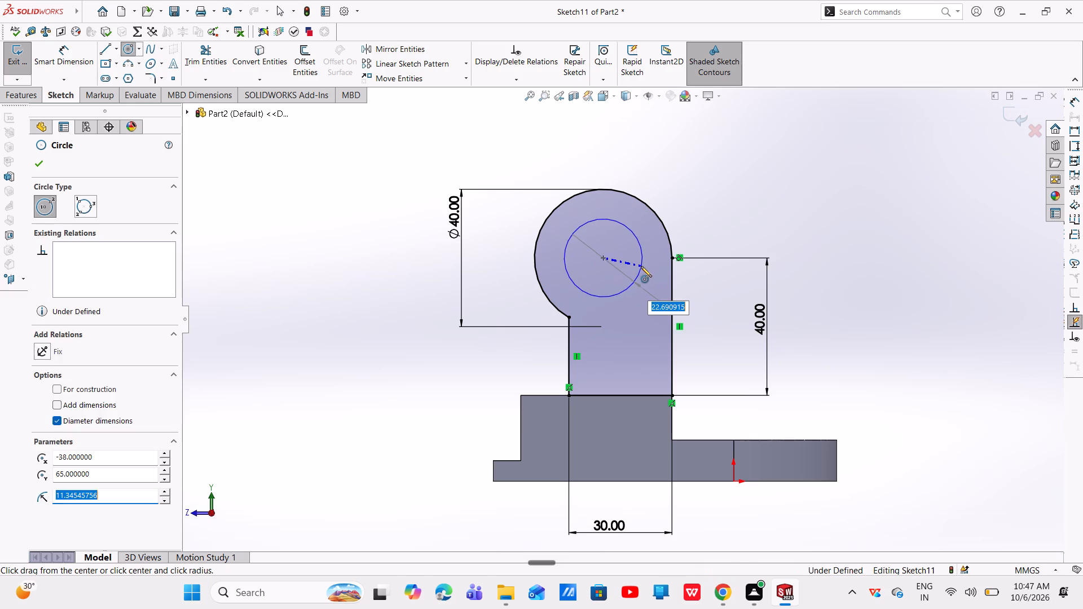
key(Escape)
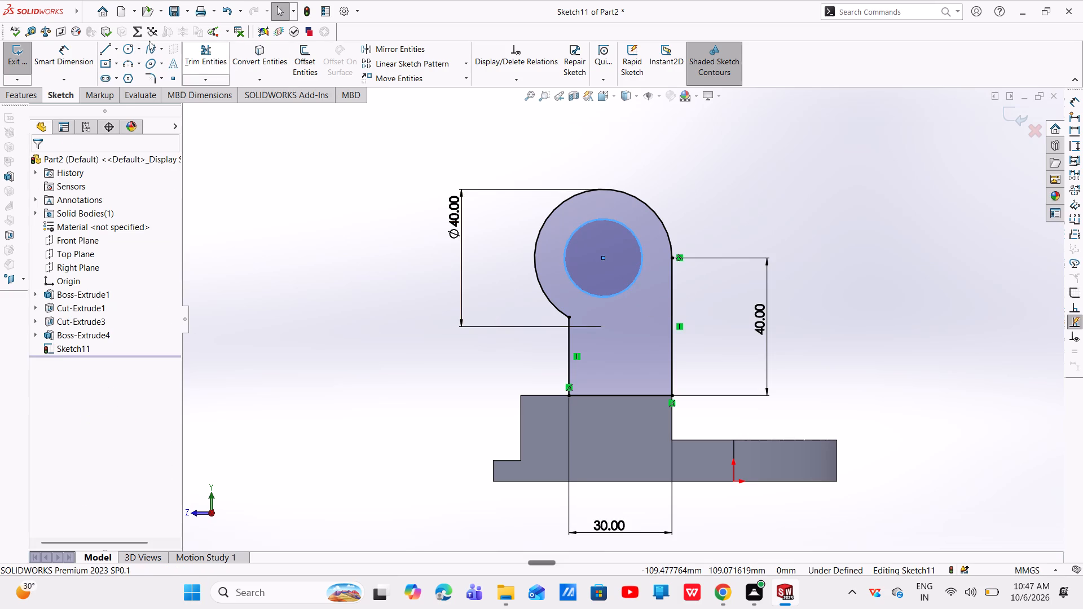
Dimension the inner circle's diameter as 18 mm.
click(73, 60)
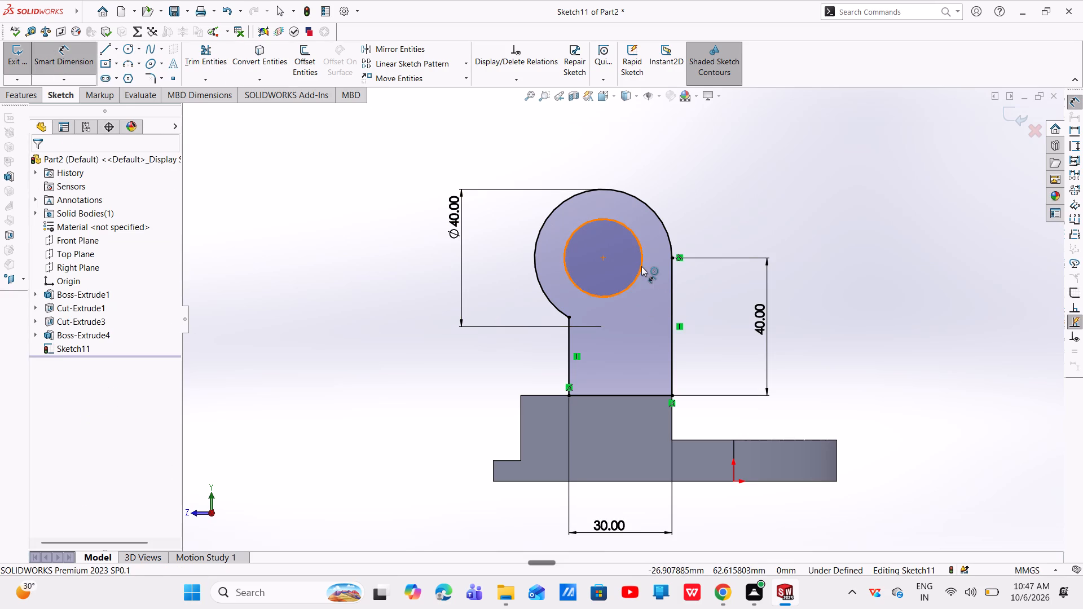
click(641, 266)
click(797, 232)
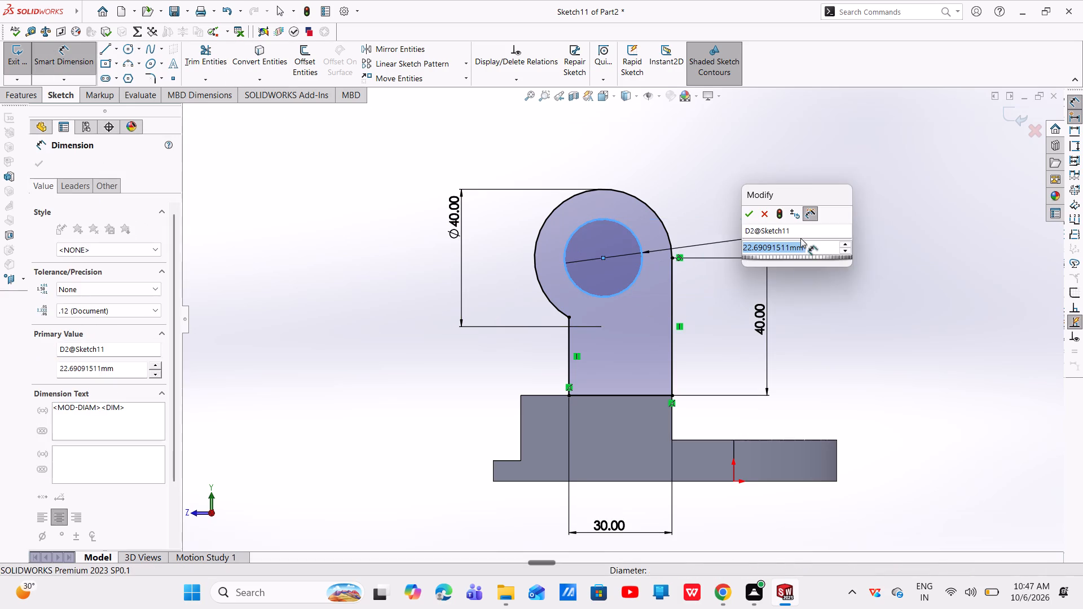
key(BackSpace)
text(18)
key(Return)
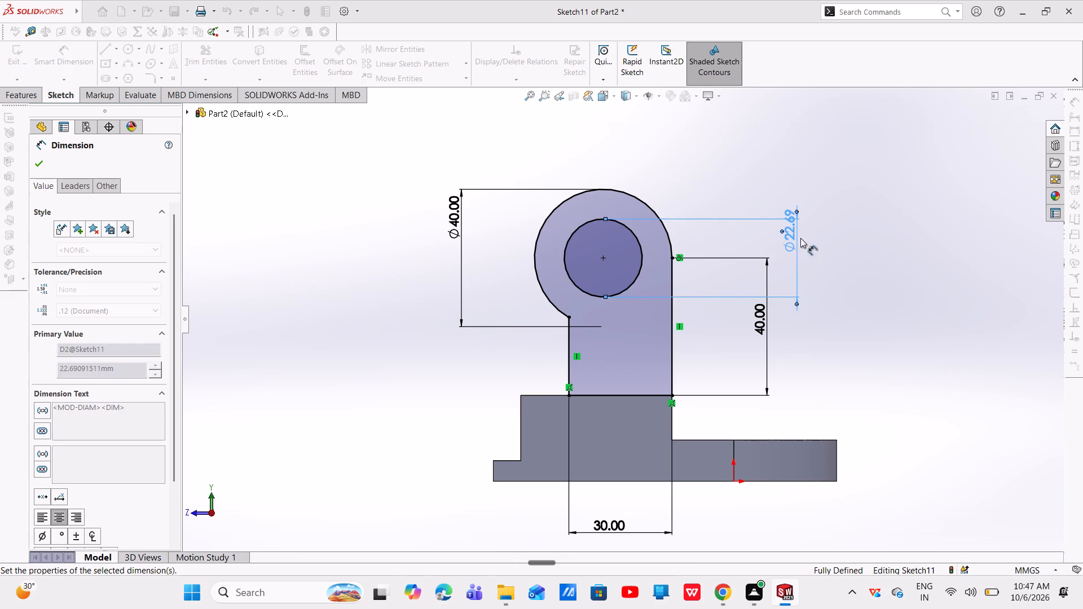
key(Escape)
key(Escape)
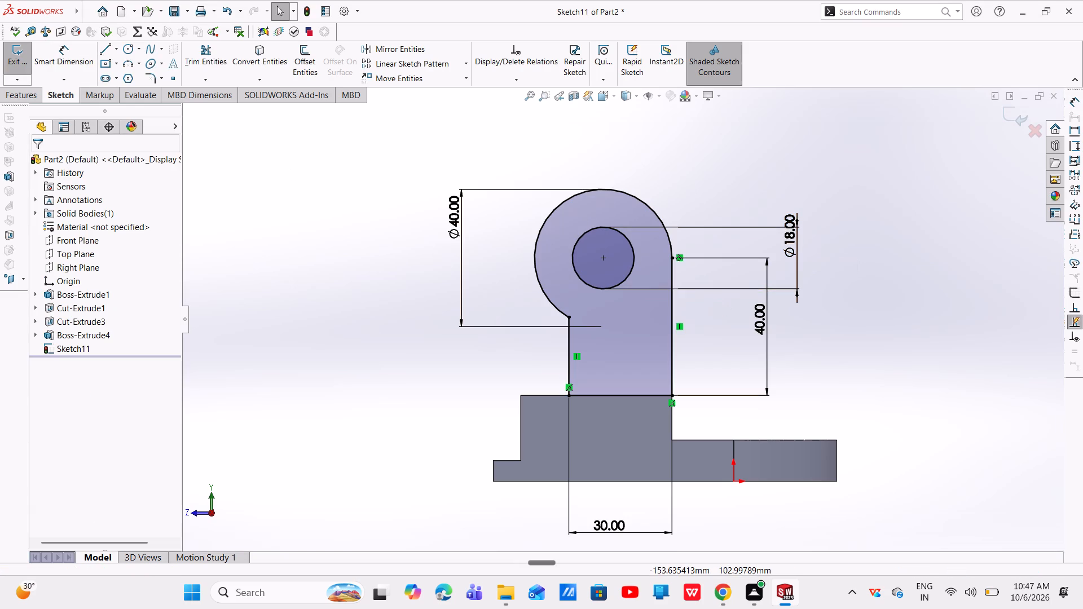
Extrude the holed round-topped profile as a 7.5 mm blind boss, with the direction reversed so it lies over the block.
click(18, 96)
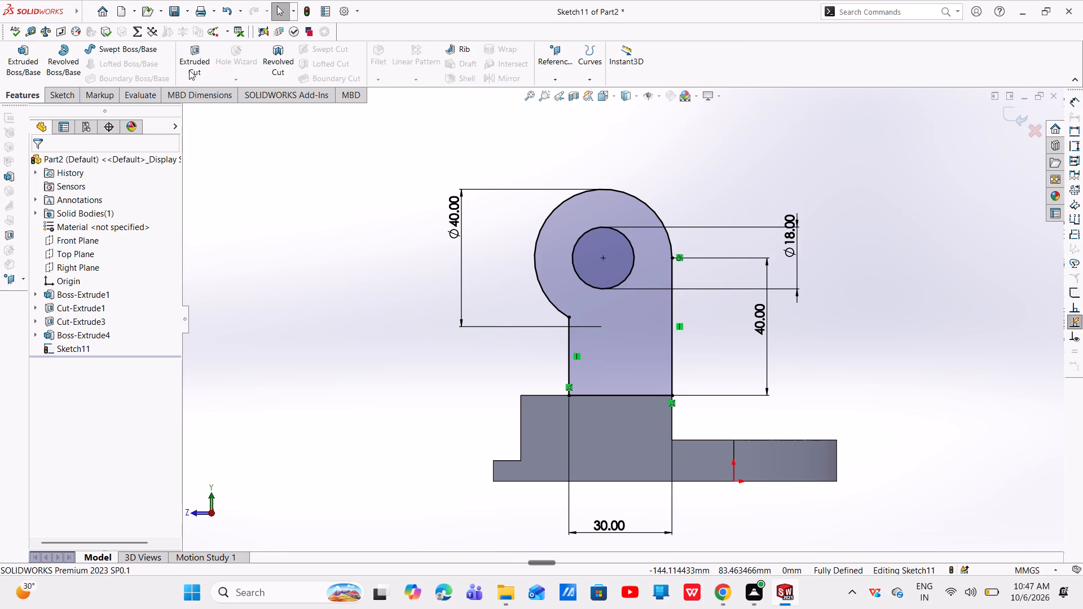
click(12, 63)
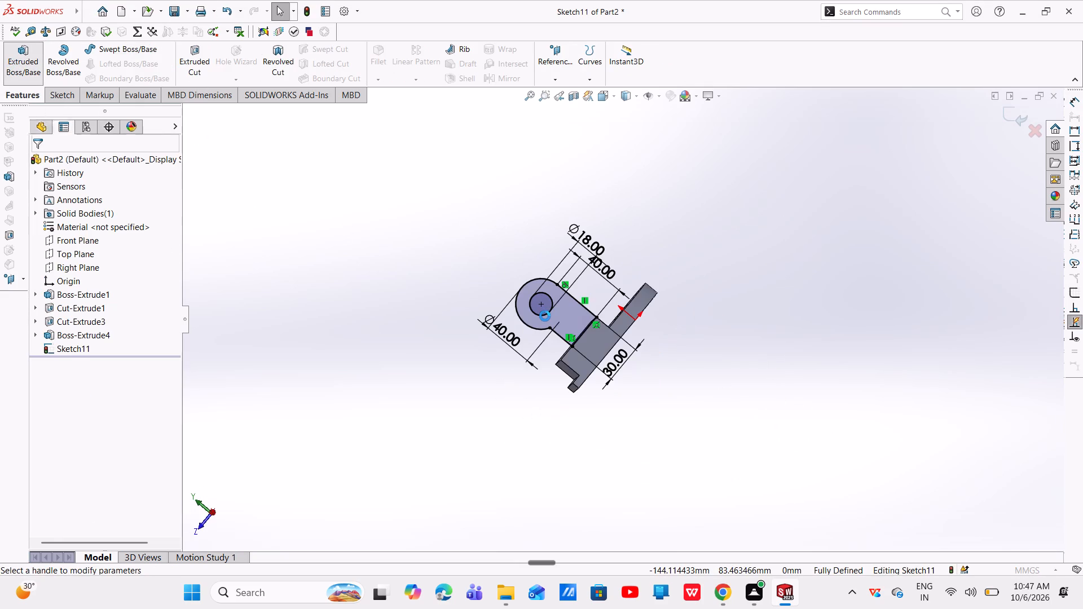
middle_drag(548, 324, 644, 304)
click(700, 294)
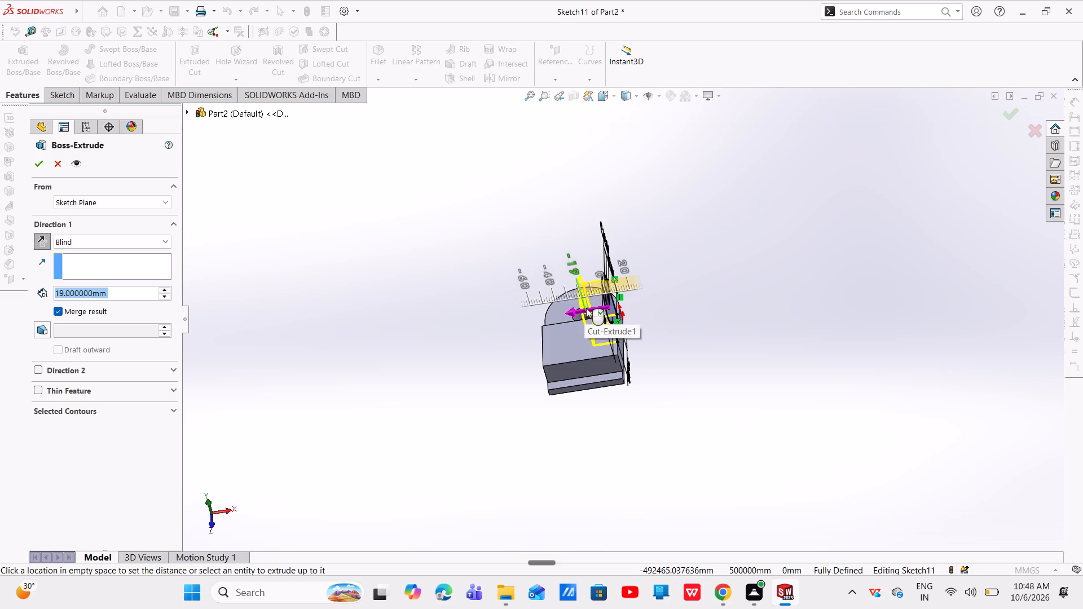
click(586, 308)
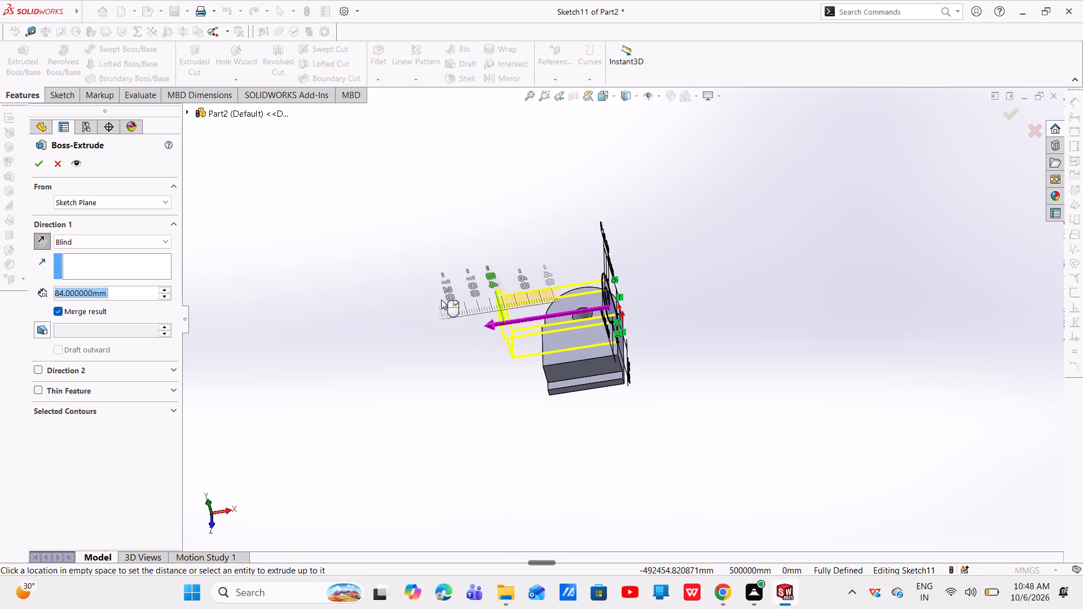
key(Escape)
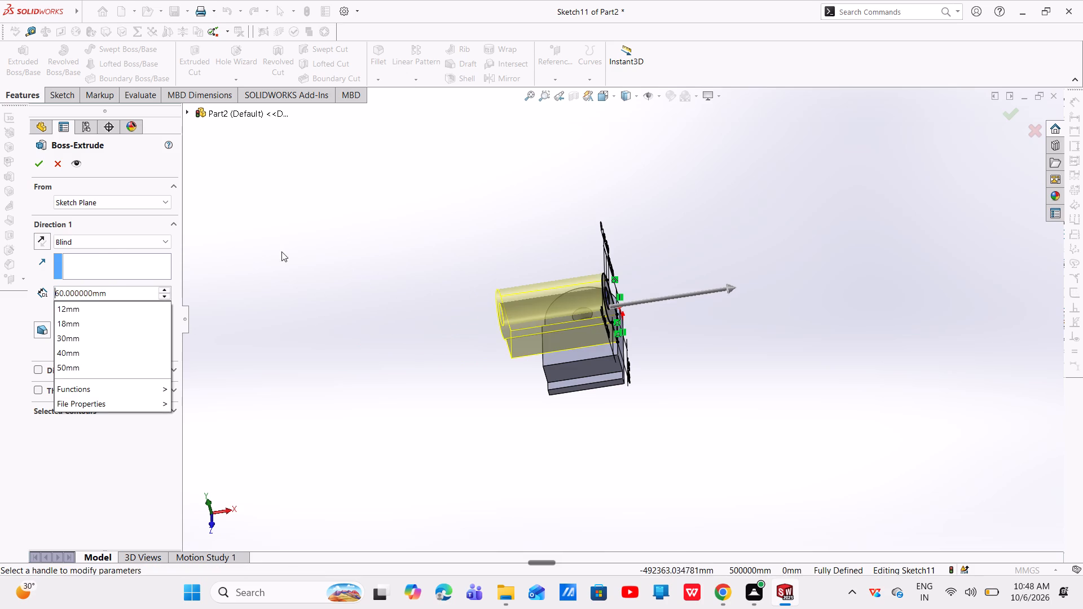
click(43, 245)
click(41, 241)
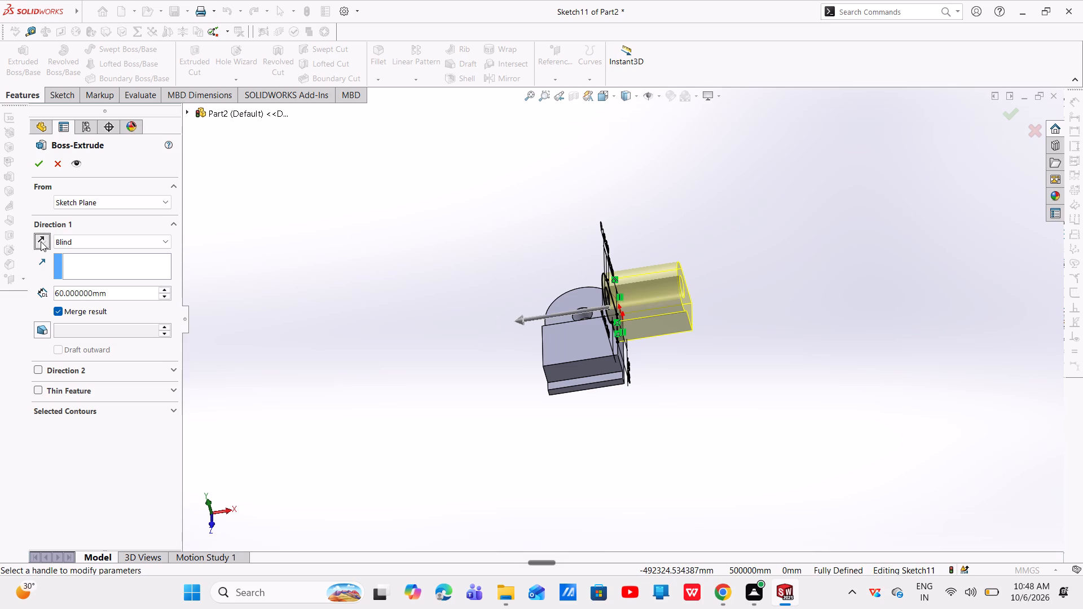
click(120, 289)
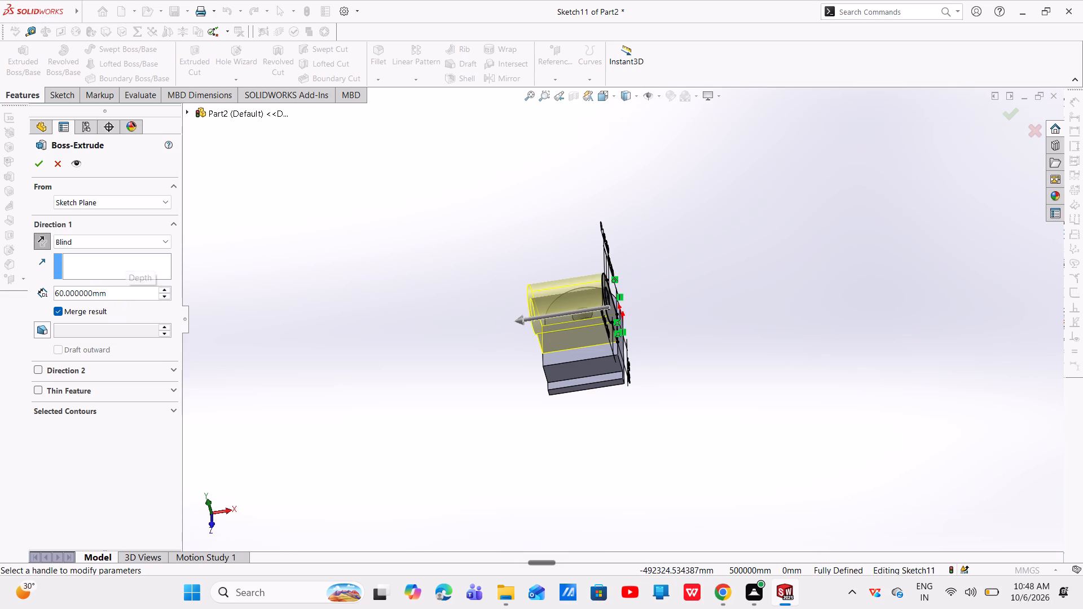
key(BackSpace)
key(BackSpace)
key(BackSpace)
key(BackSpace)
key(BackSpace)
key(BackSpace)
key(BackSpace)
key(BackSpace)
key(BackSpace)
key(BackSpace)
key(BackSpace)
key(BackSpace)
key(BackSpace)
key(BackSpace)
key(BackSpace)
key(BackSpace)
key(BackSpace)
key(BackSpace)
key(BackSpace)
key(BackSpace)
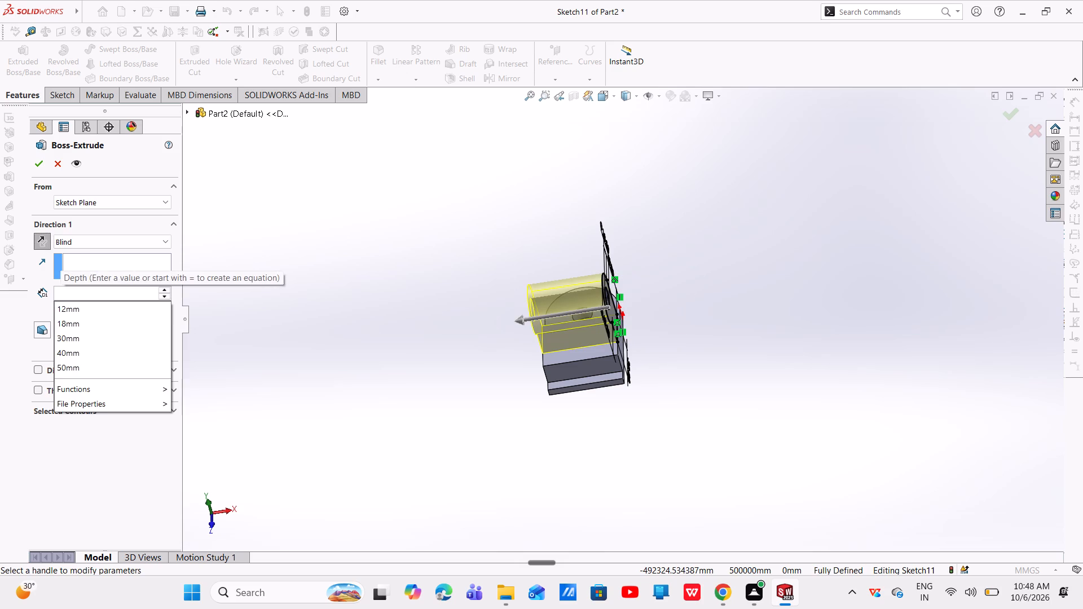
text(7.5)
key(Return)
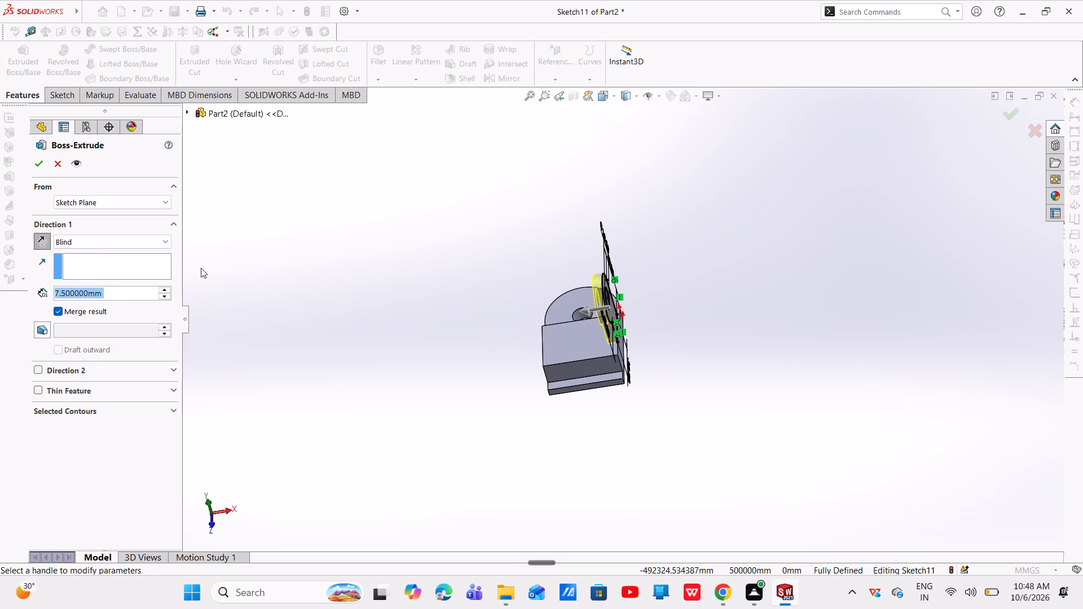
click(36, 162)
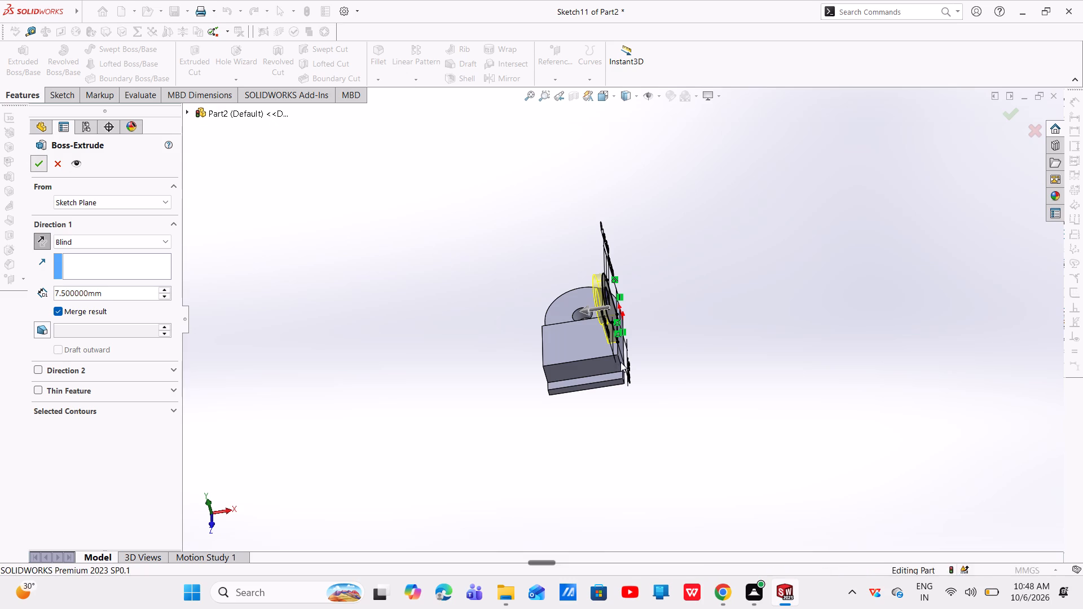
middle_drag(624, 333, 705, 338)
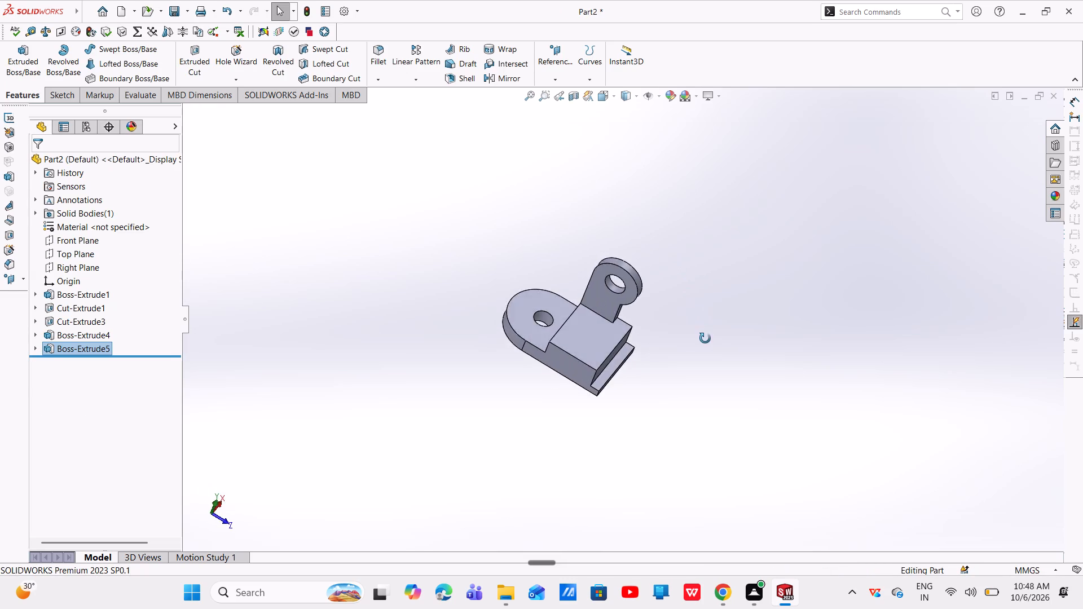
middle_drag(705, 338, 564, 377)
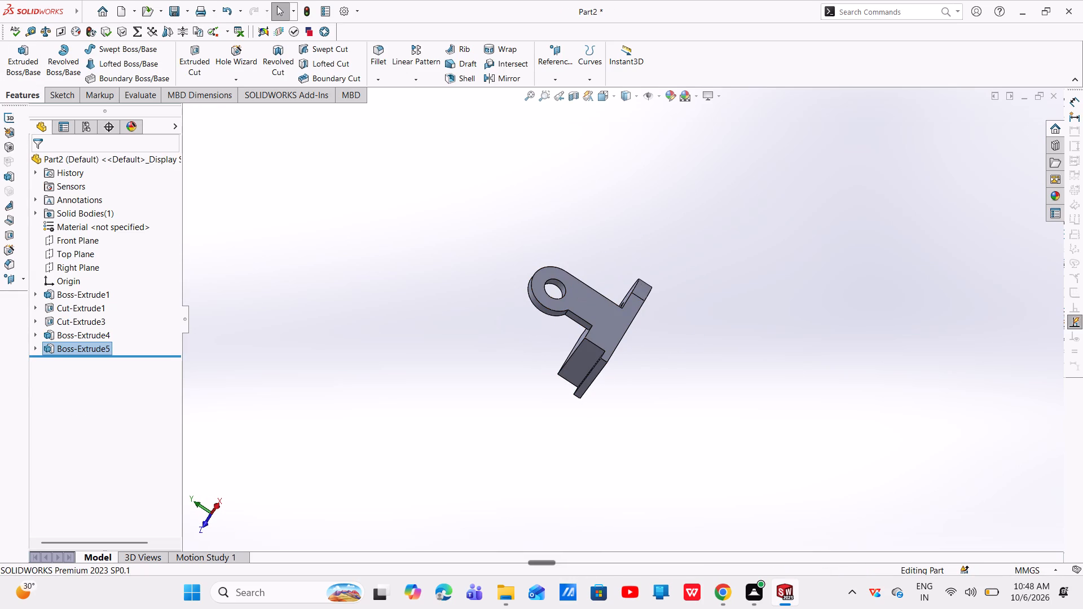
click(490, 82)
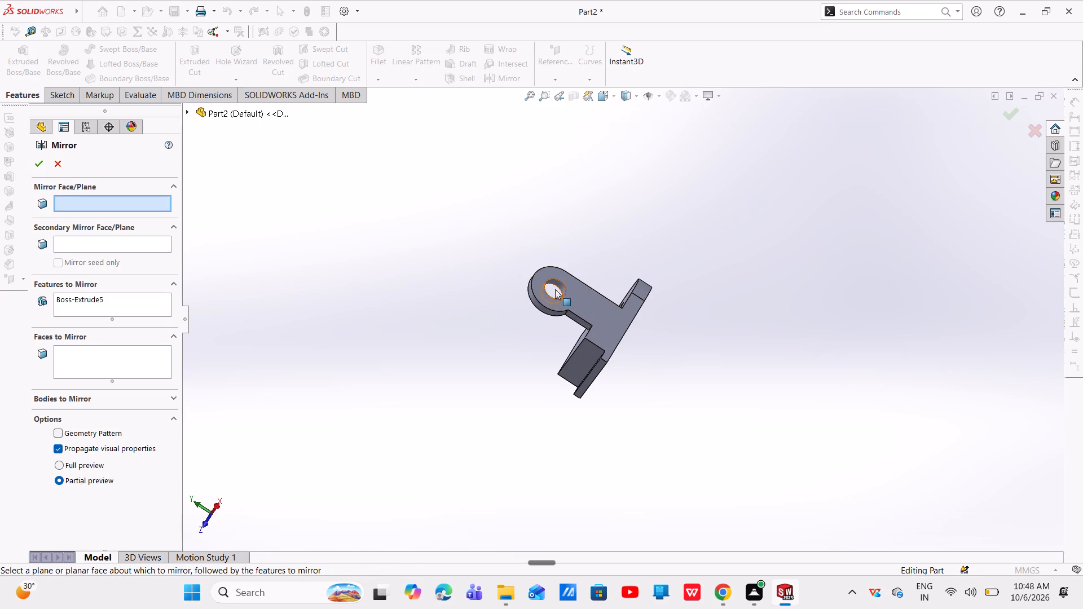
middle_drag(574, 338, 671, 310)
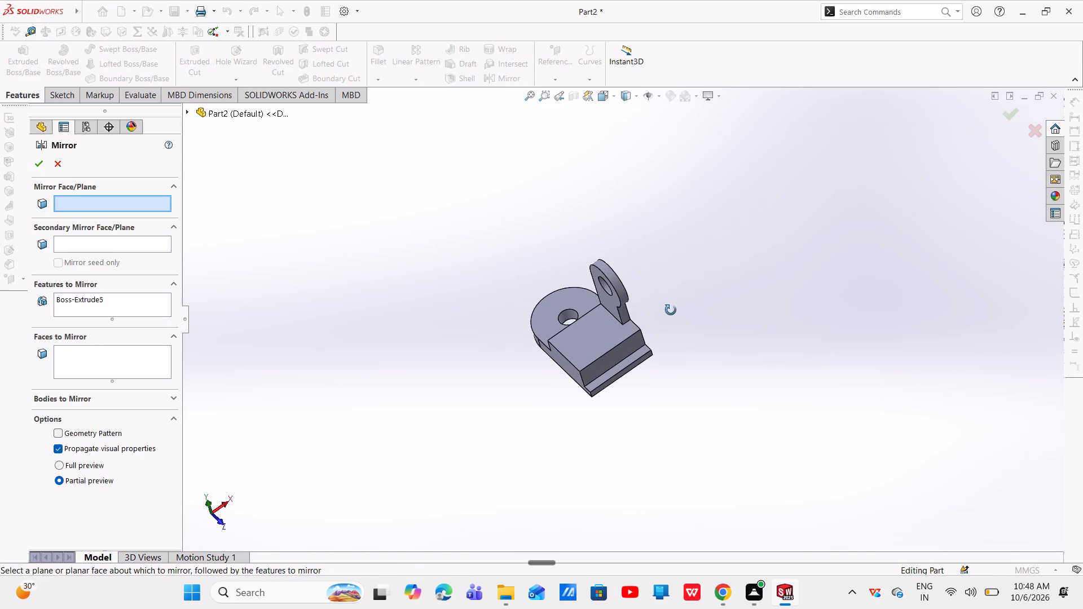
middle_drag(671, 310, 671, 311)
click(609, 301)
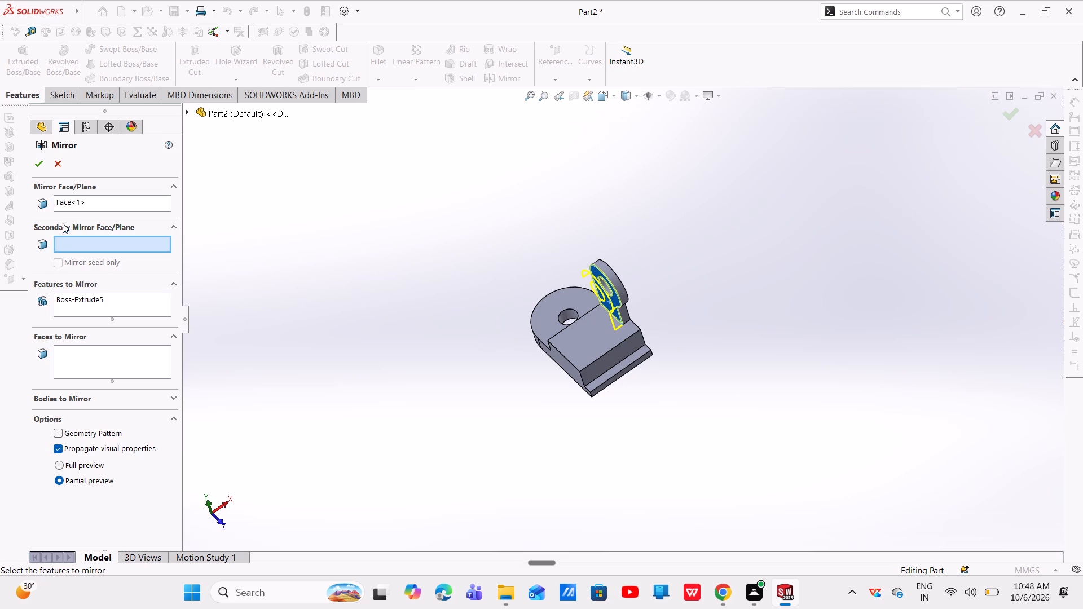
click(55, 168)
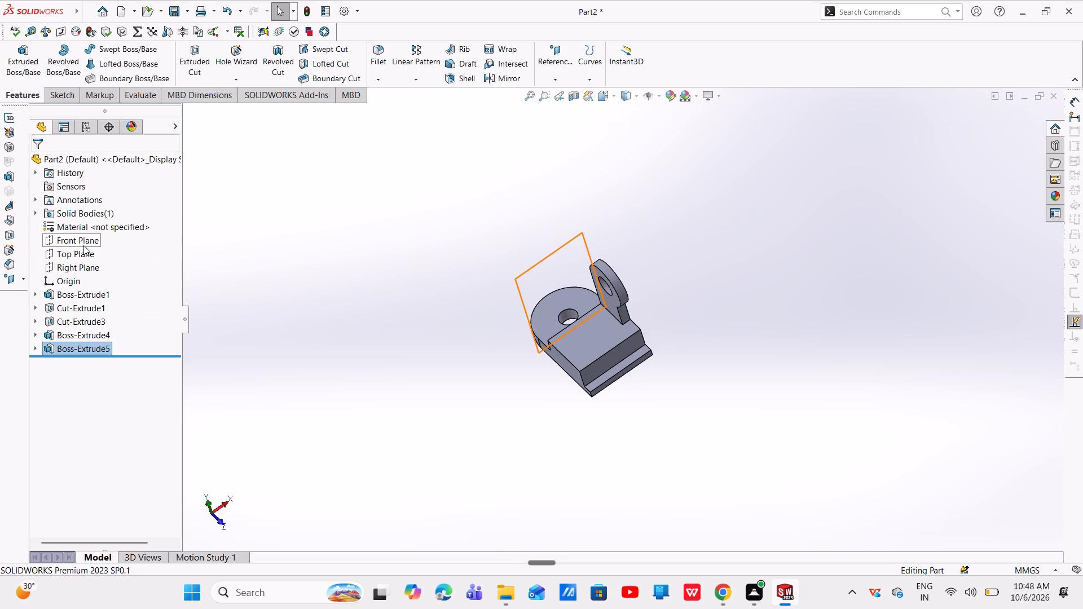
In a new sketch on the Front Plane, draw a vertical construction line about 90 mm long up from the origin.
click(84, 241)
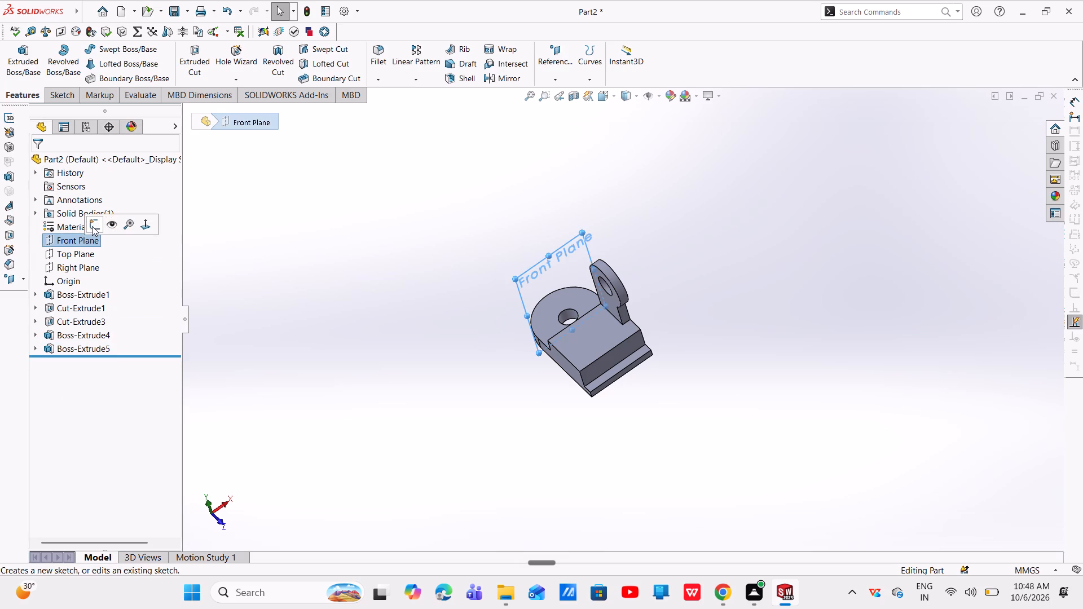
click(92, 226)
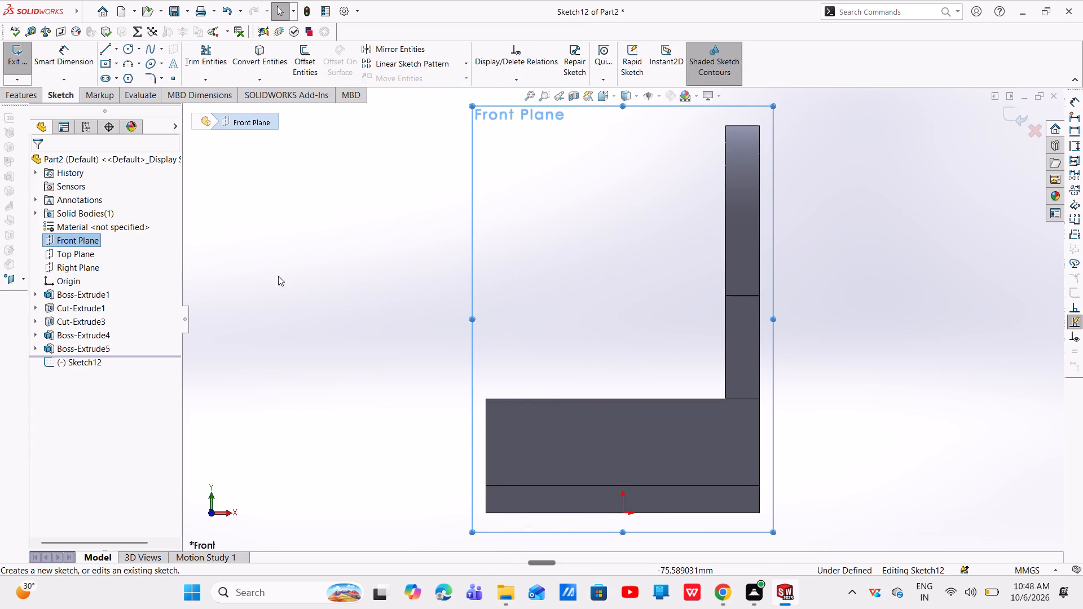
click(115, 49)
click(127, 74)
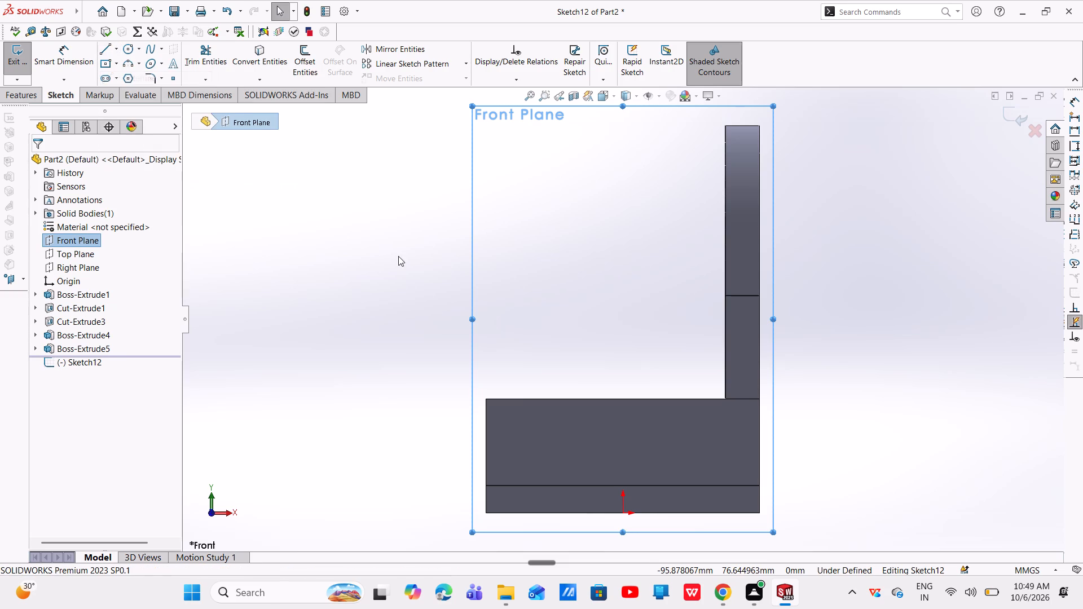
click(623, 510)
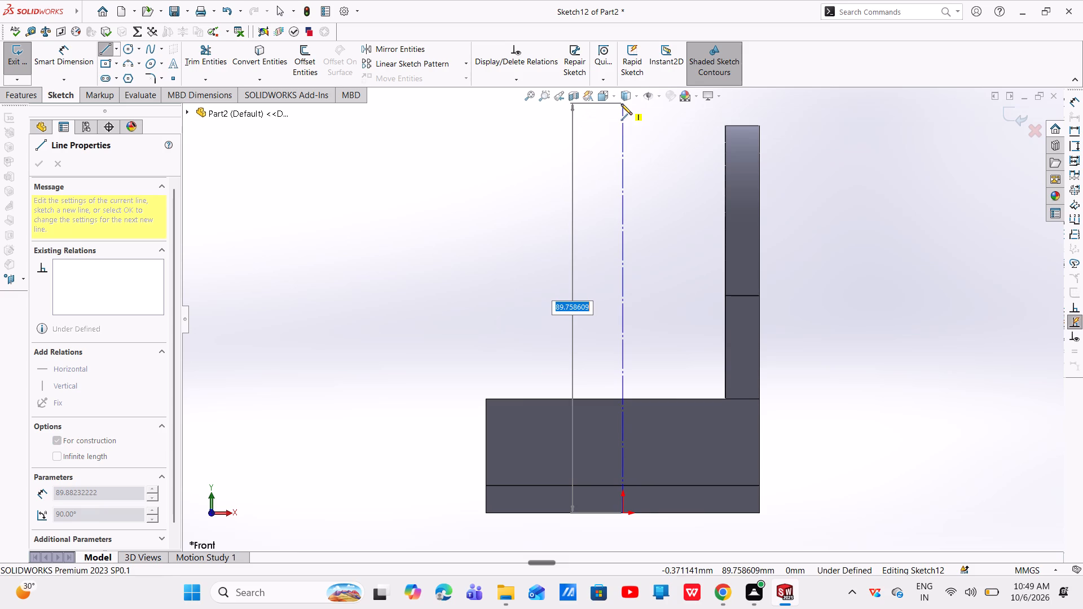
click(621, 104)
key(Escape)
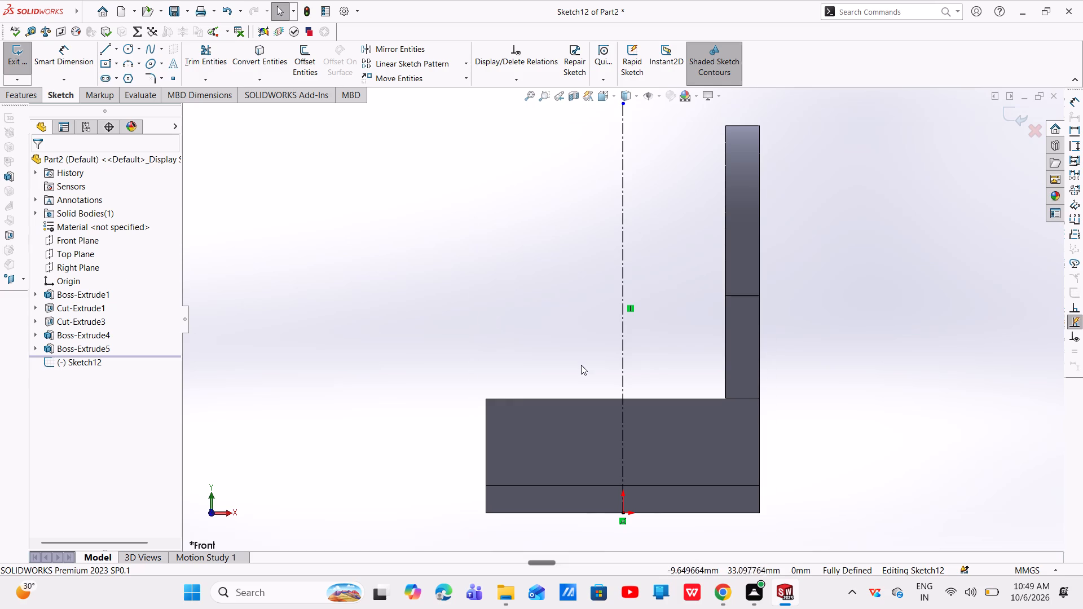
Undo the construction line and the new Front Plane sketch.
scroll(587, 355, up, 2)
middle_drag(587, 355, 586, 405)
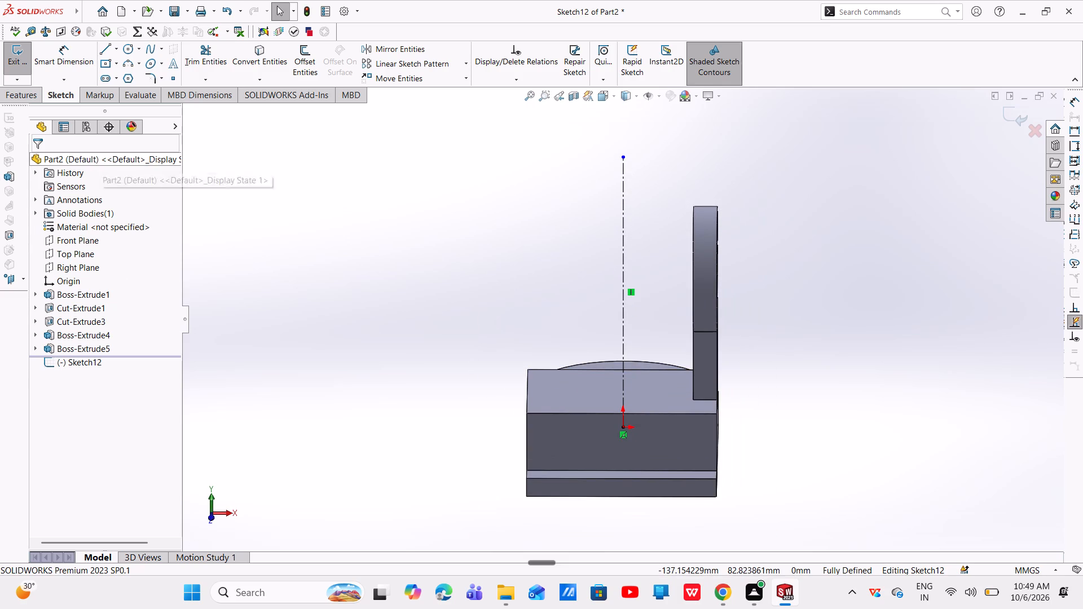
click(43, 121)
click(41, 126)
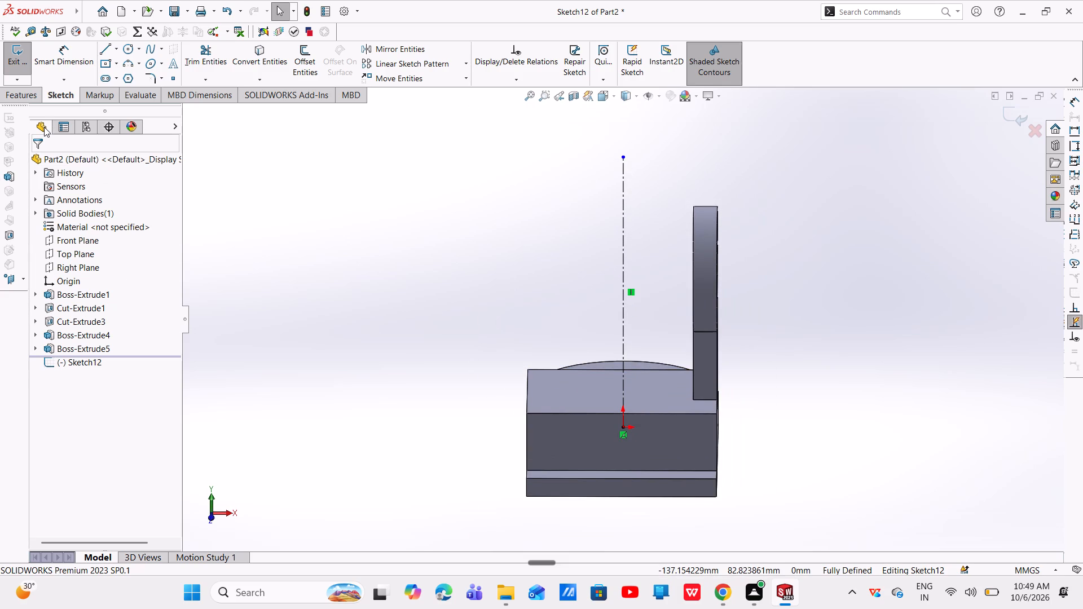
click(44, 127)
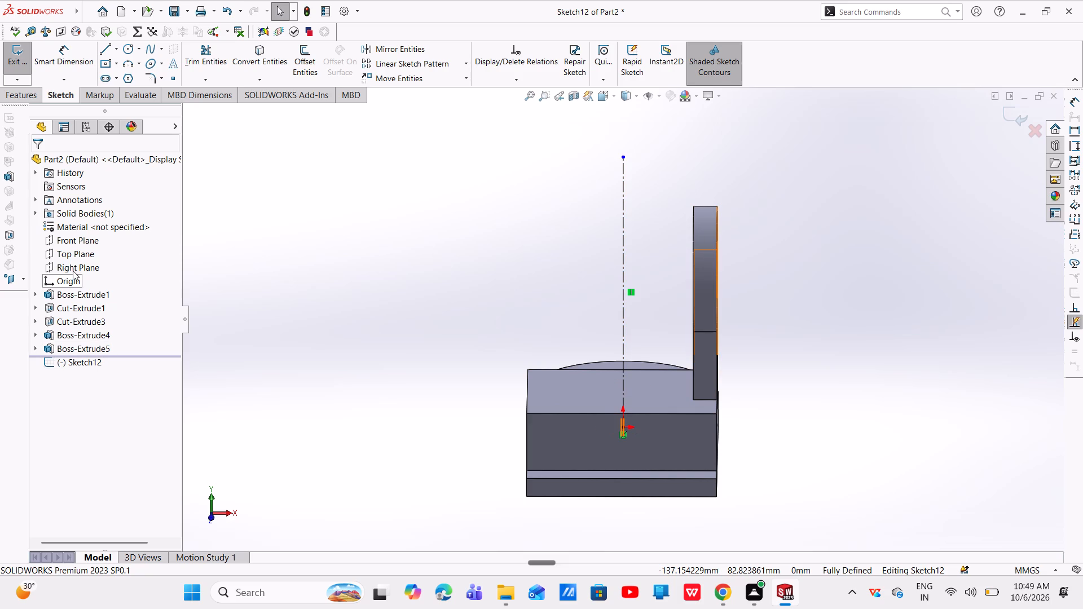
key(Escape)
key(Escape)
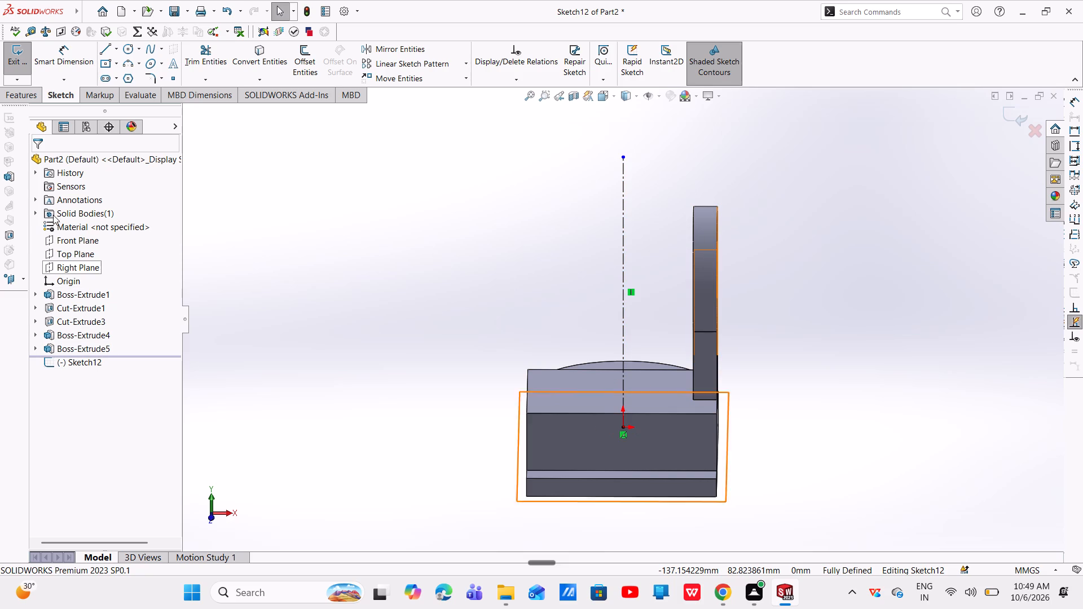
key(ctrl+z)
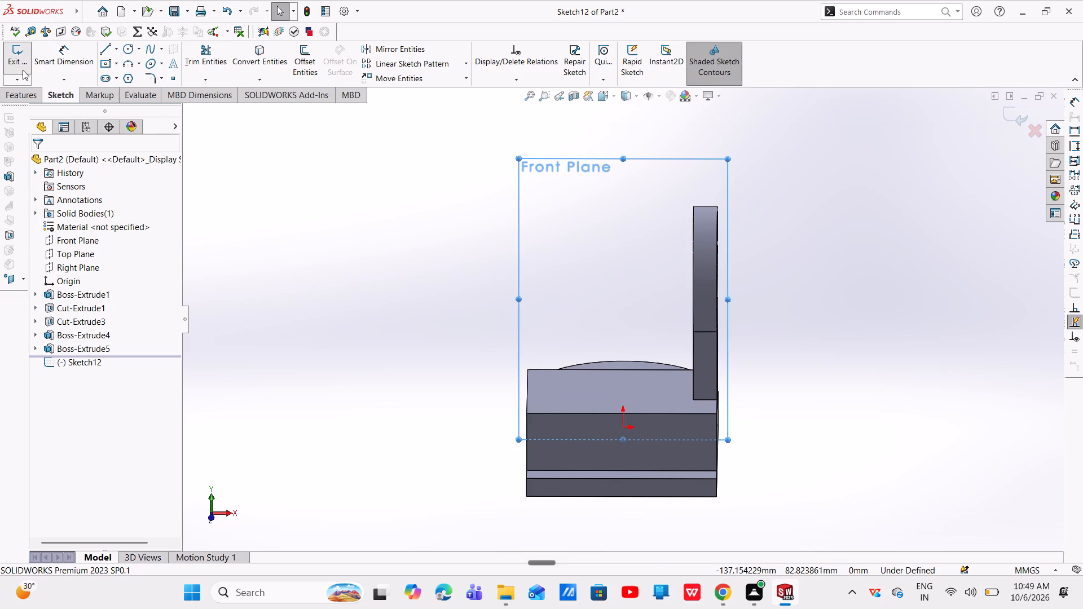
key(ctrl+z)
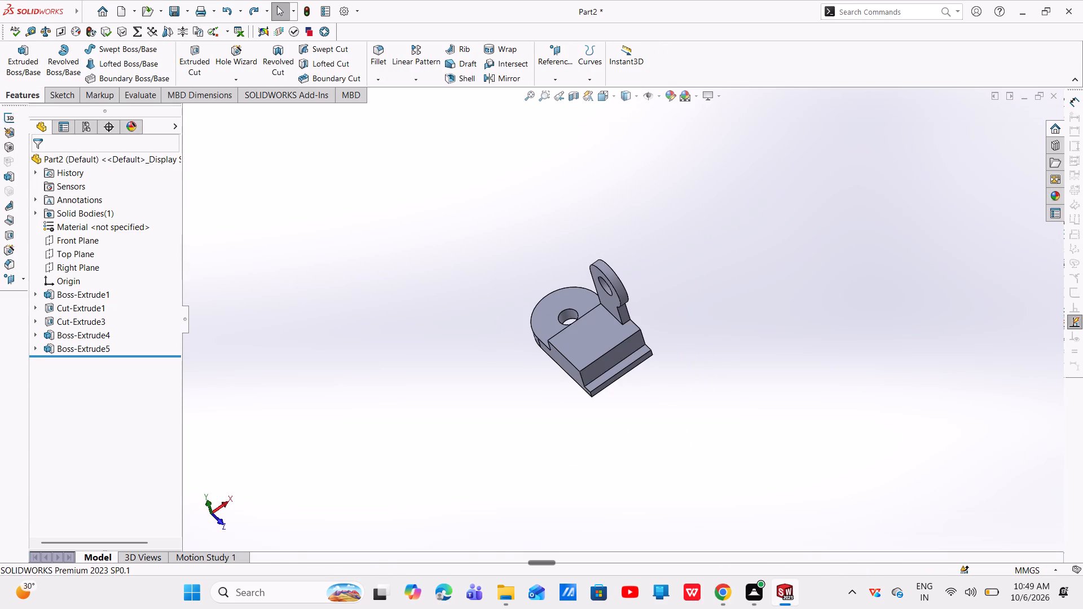
Set up a Mirror about the Right Plane with the holed round-topped upright as the feature to mirror.
click(76, 266)
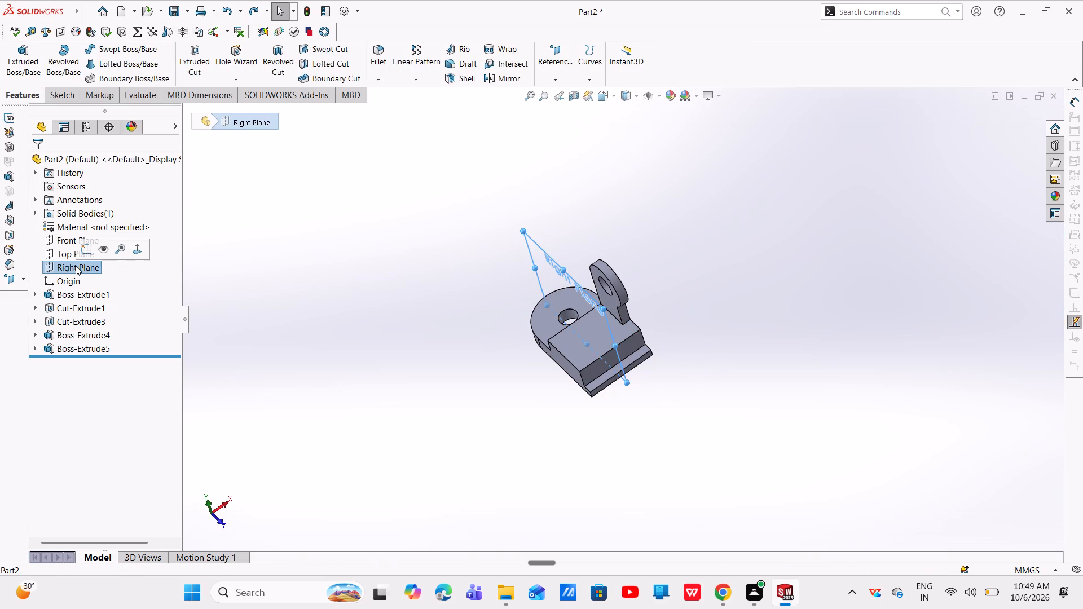
click(499, 82)
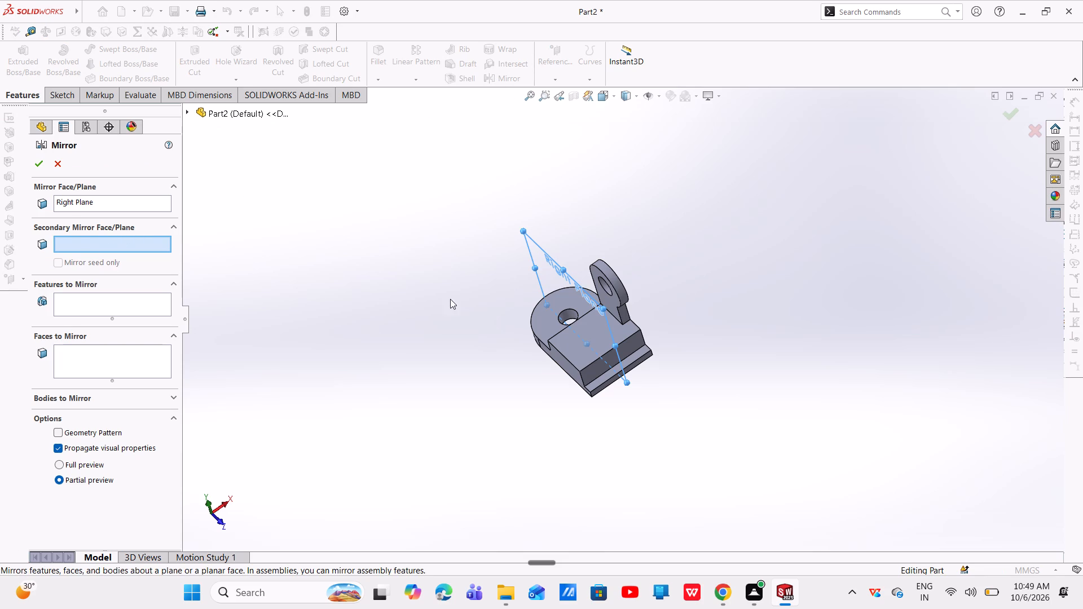
click(621, 284)
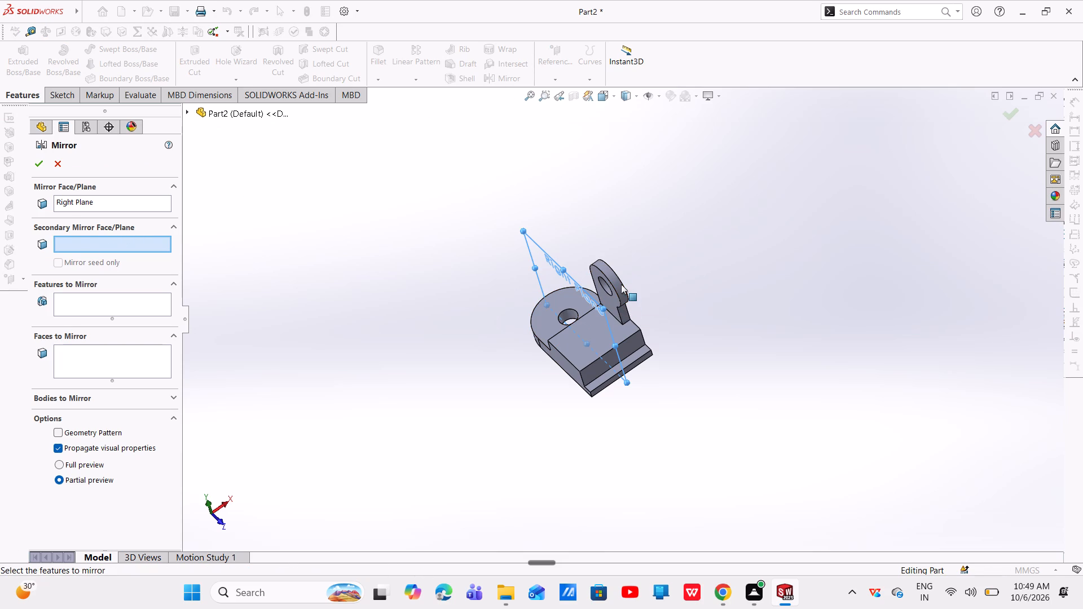
middle_drag(628, 305, 562, 299)
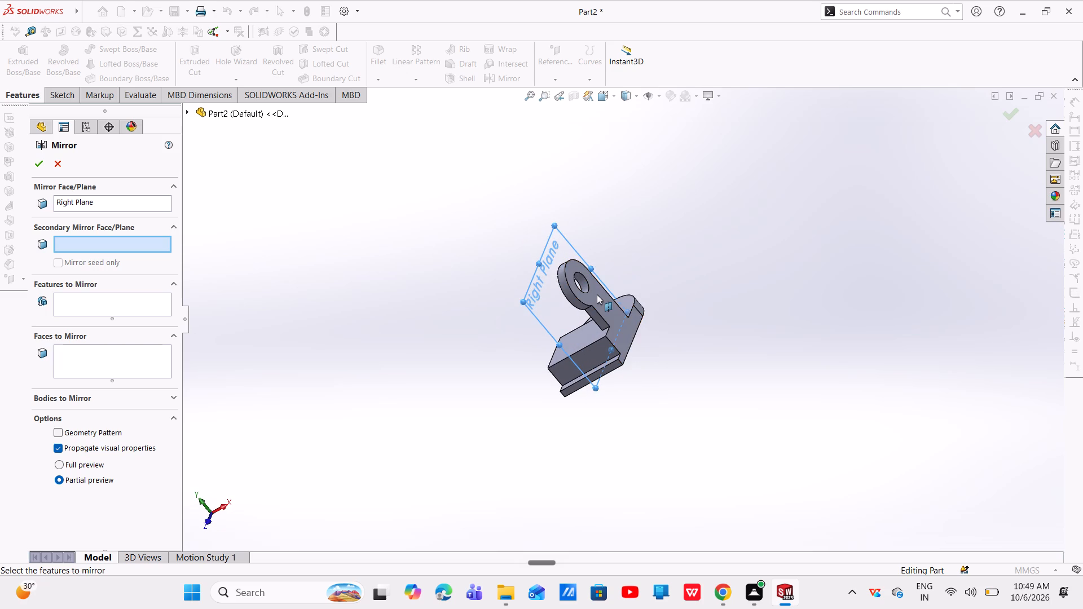
click(597, 294)
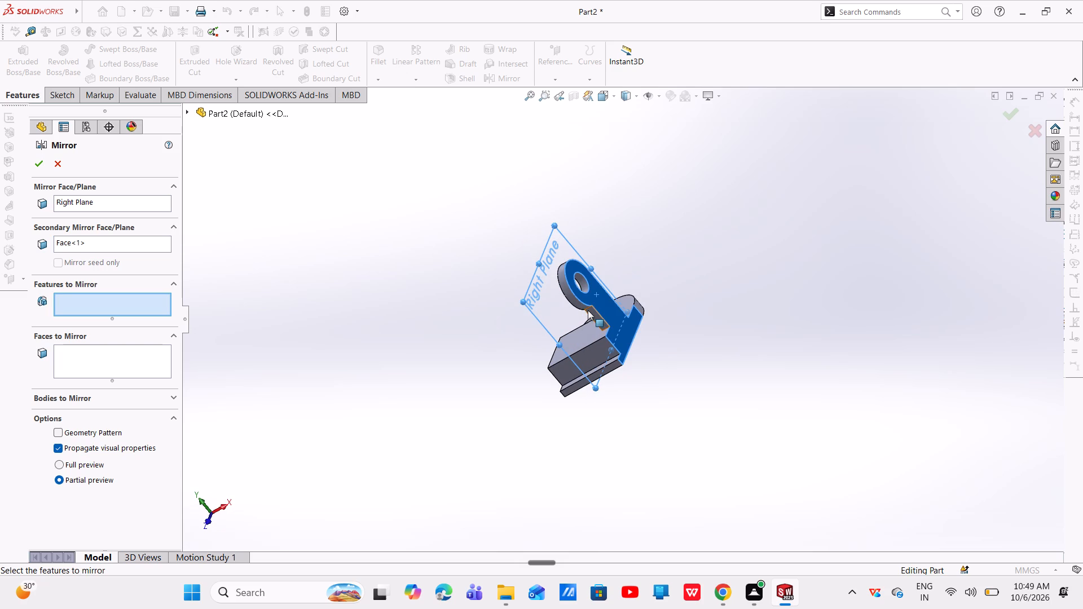
ctrl+click(588, 310)
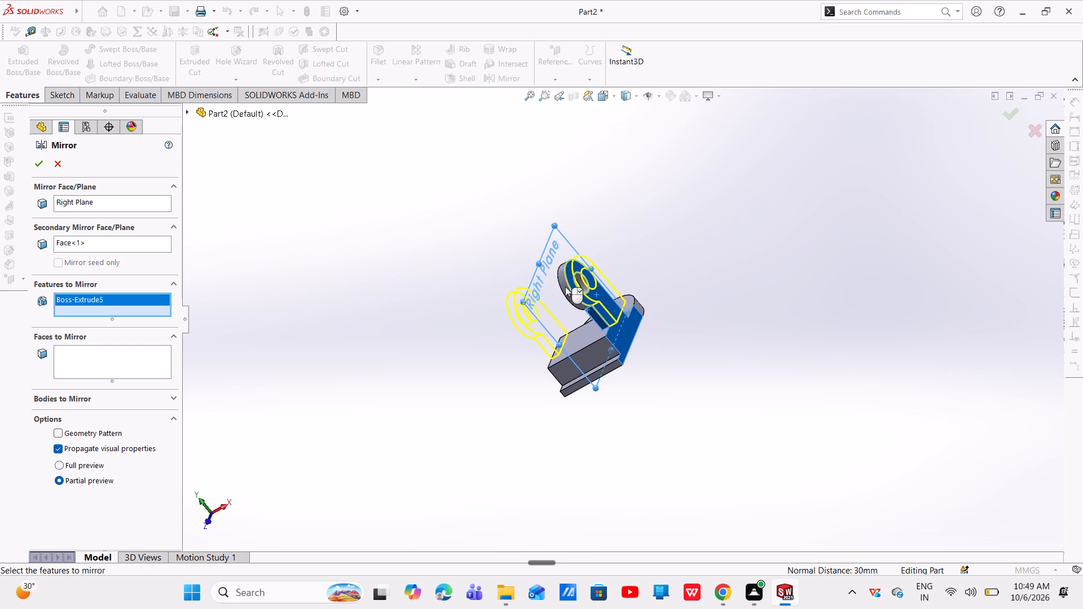
middle_drag(562, 328, 629, 271)
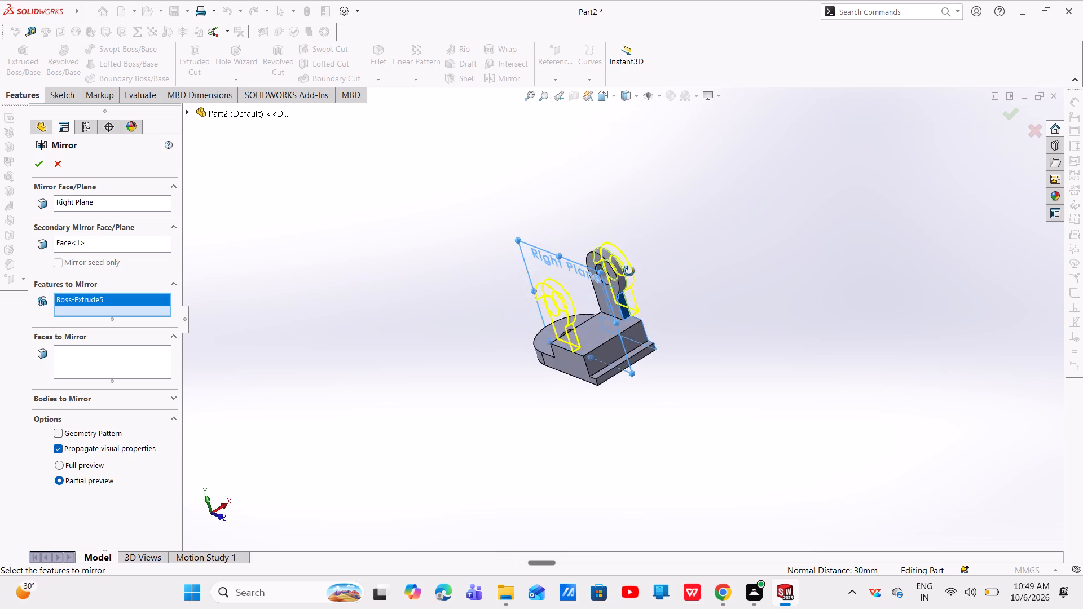
middle_drag(629, 271, 613, 350)
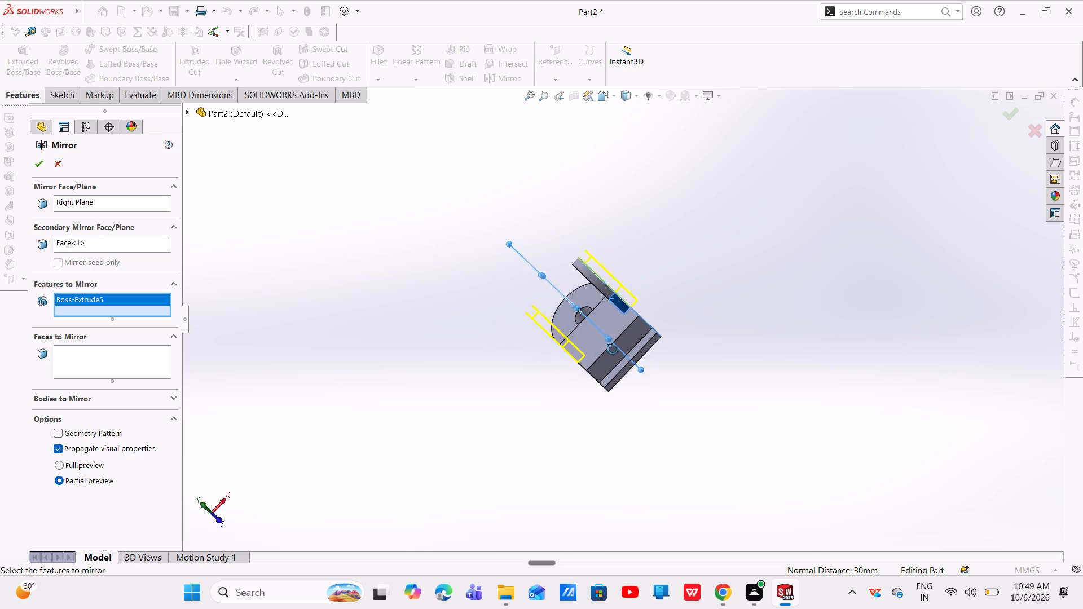
middle_drag(613, 350, 702, 298)
middle_drag(694, 314, 750, 319)
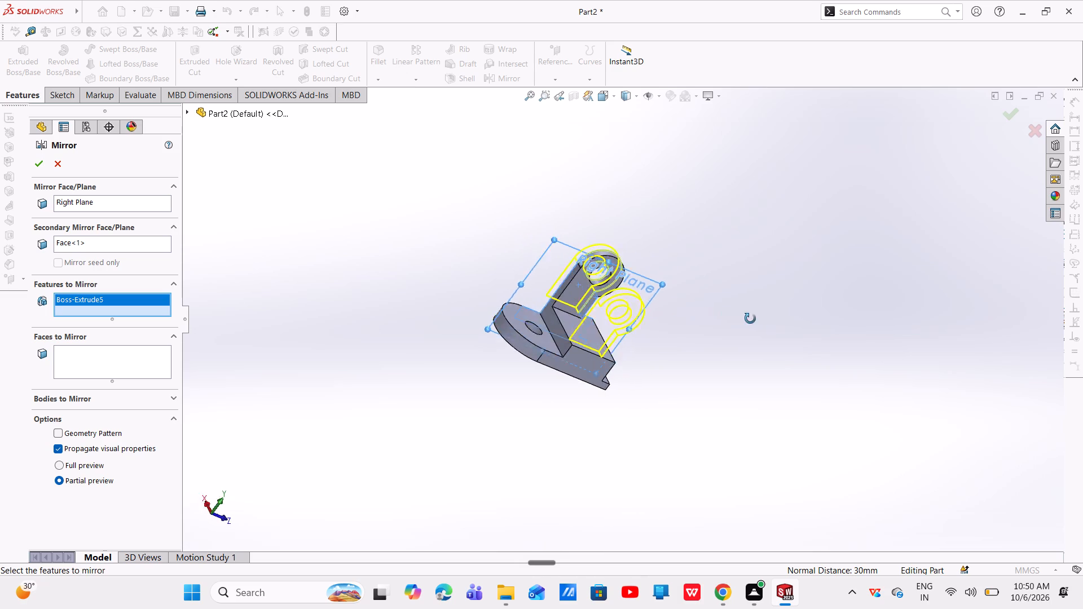
middle_drag(750, 319, 820, 353)
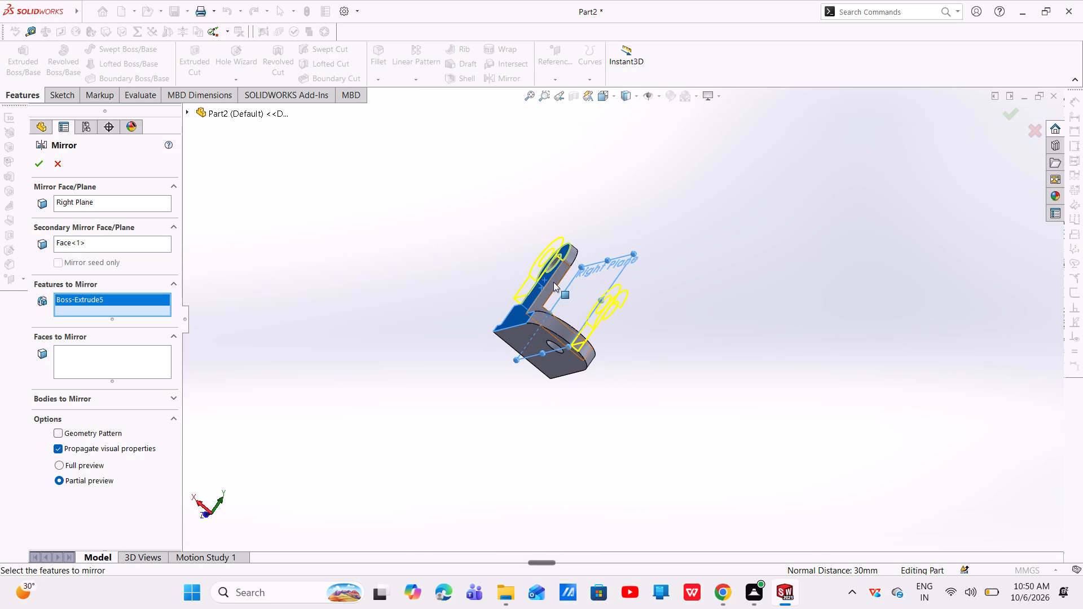
Remove the upright's outer side face from the mirror's secondary mirror plane selection.
ctrl+click(553, 282)
middle_drag(561, 292, 517, 333)
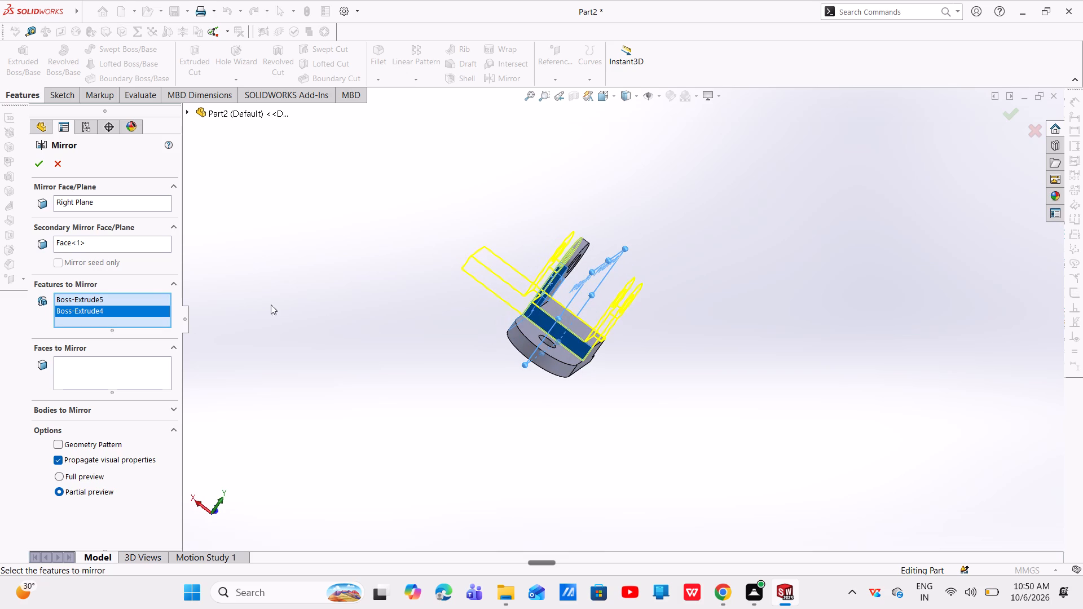
click(74, 240)
right_click(74, 240)
click(110, 266)
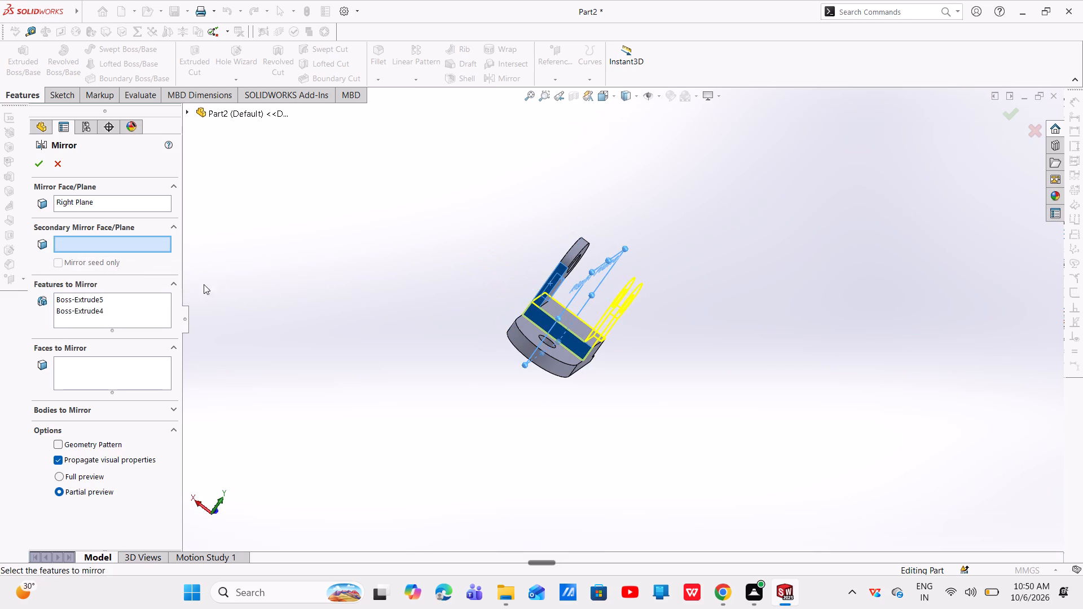
Remove the block extrusion Boss-Extrude4 from the features to mirror, leaving only the upright's extrusion.
middle_drag(512, 326, 315, 286)
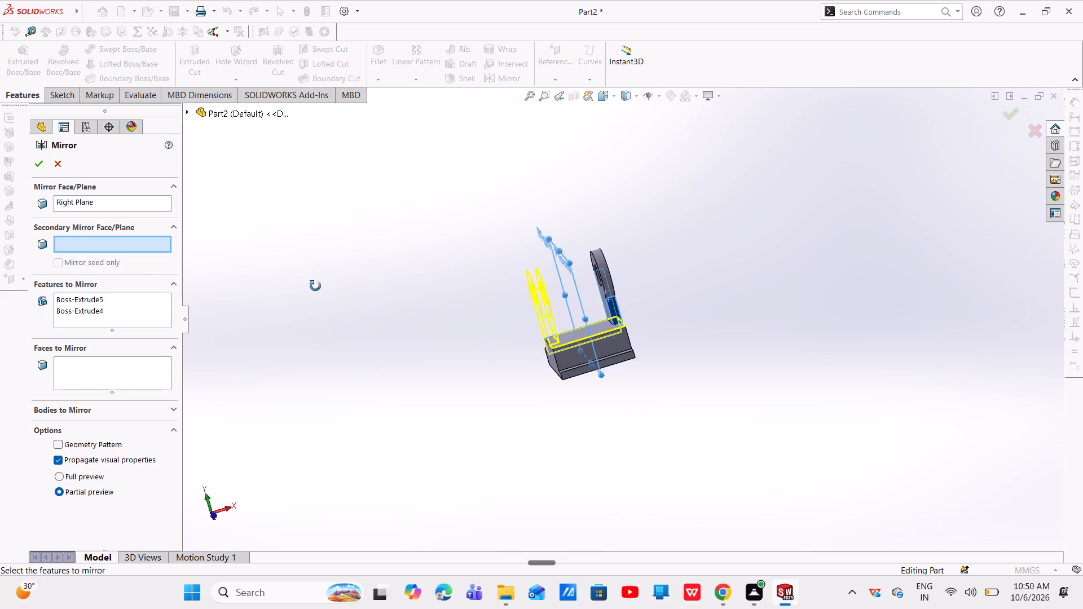
middle_drag(315, 286, 442, 302)
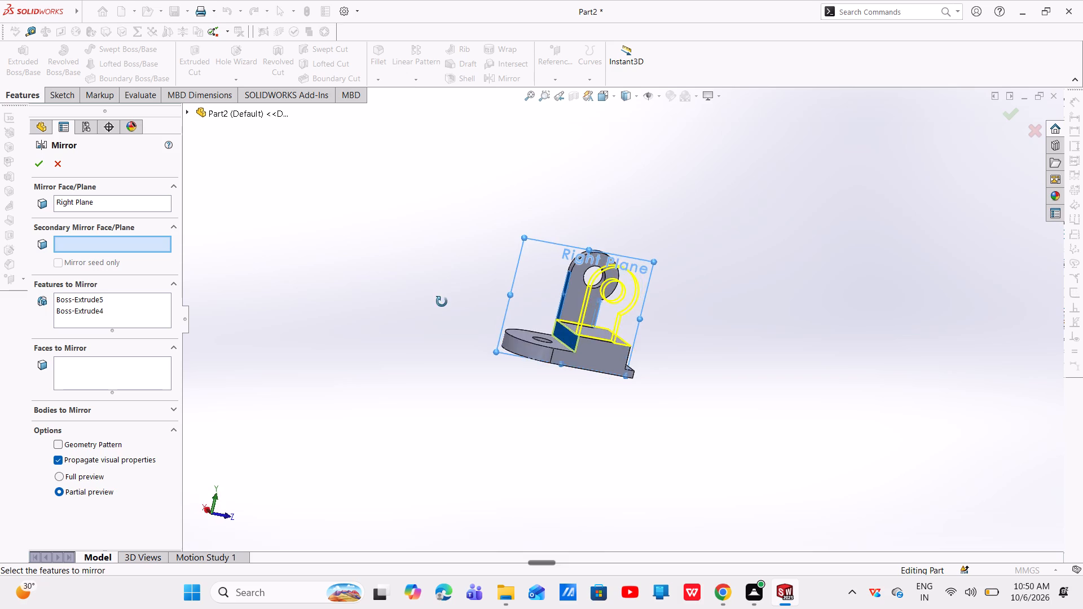
middle_drag(442, 302, 382, 386)
scroll(382, 386, up, 1)
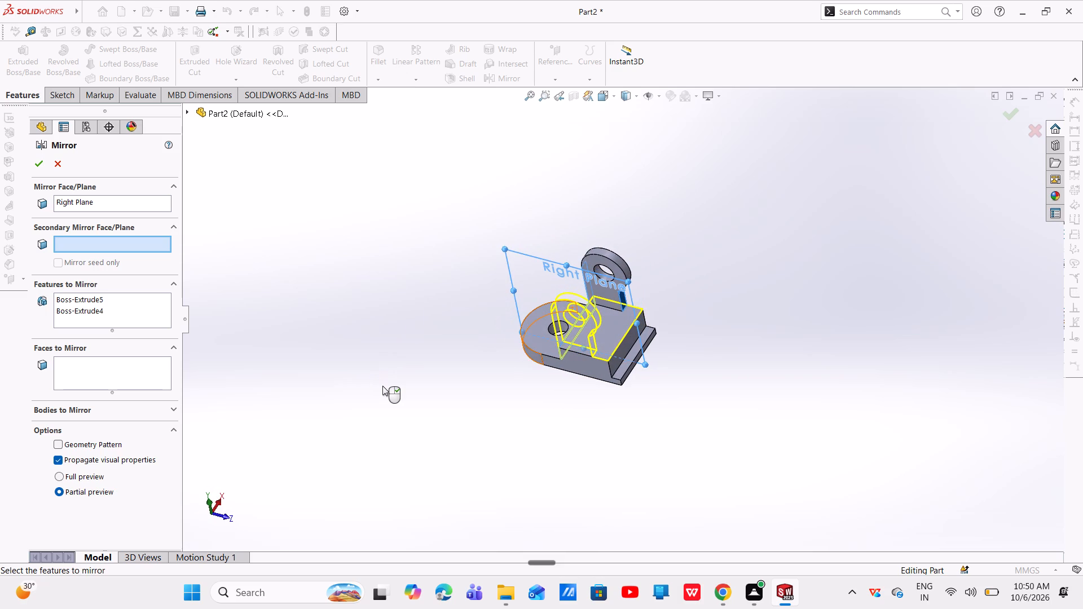
scroll(598, 357, up, 1)
middle_drag(650, 337, 642, 399)
click(87, 311)
right_click(87, 311)
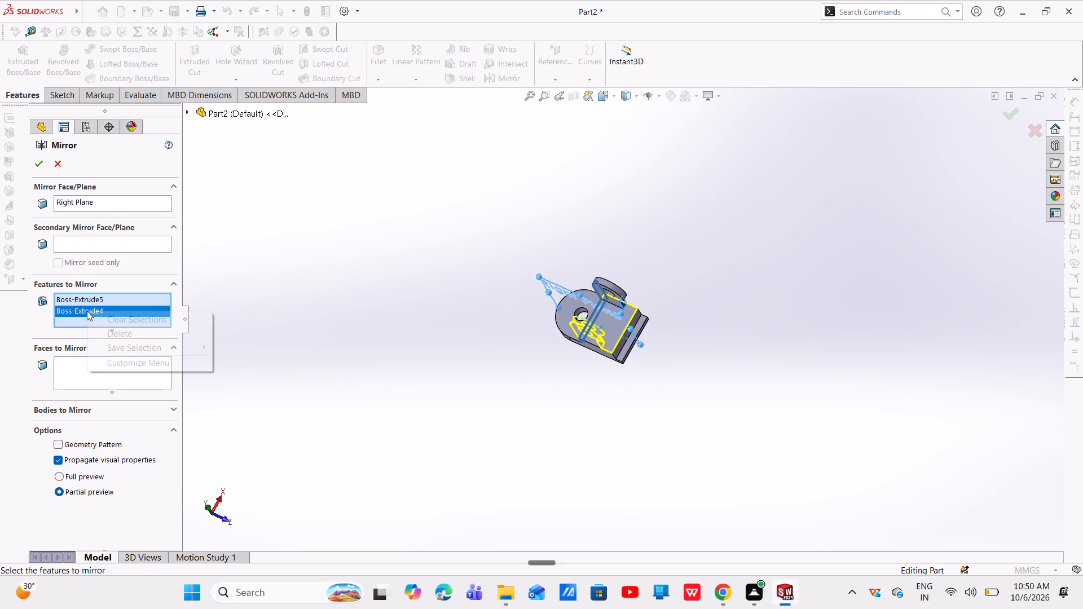
click(139, 334)
Examine the mirror preview of the upright from several sides to check its position on the block.
middle_drag(553, 404, 581, 344)
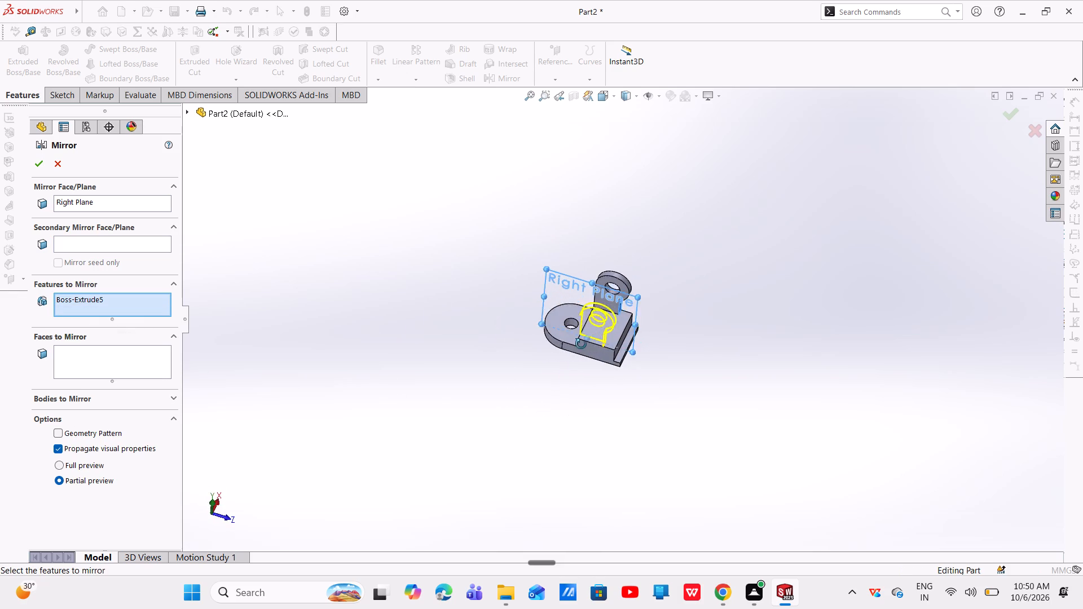
middle_drag(581, 344, 585, 323)
middle_drag(530, 391, 619, 354)
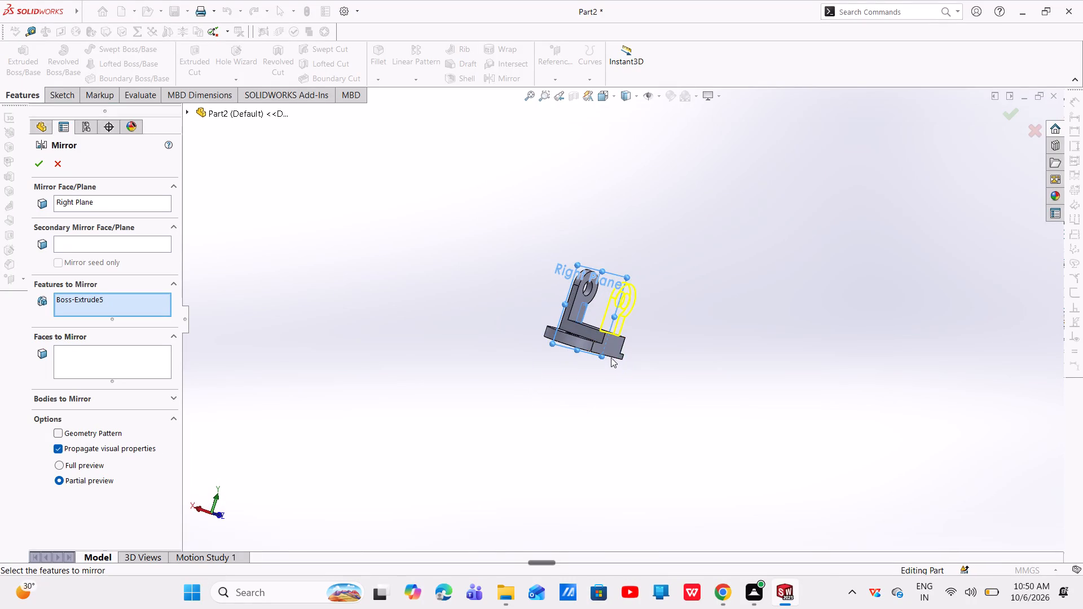
middle_drag(611, 356, 649, 360)
scroll(629, 312, down, 5)
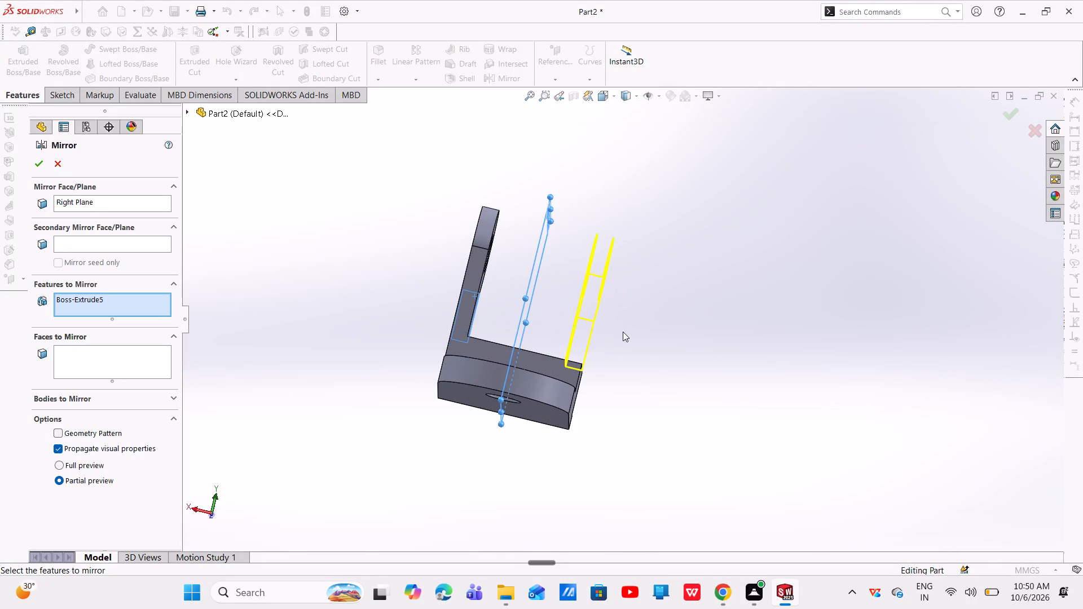
middle_drag(623, 332, 545, 319)
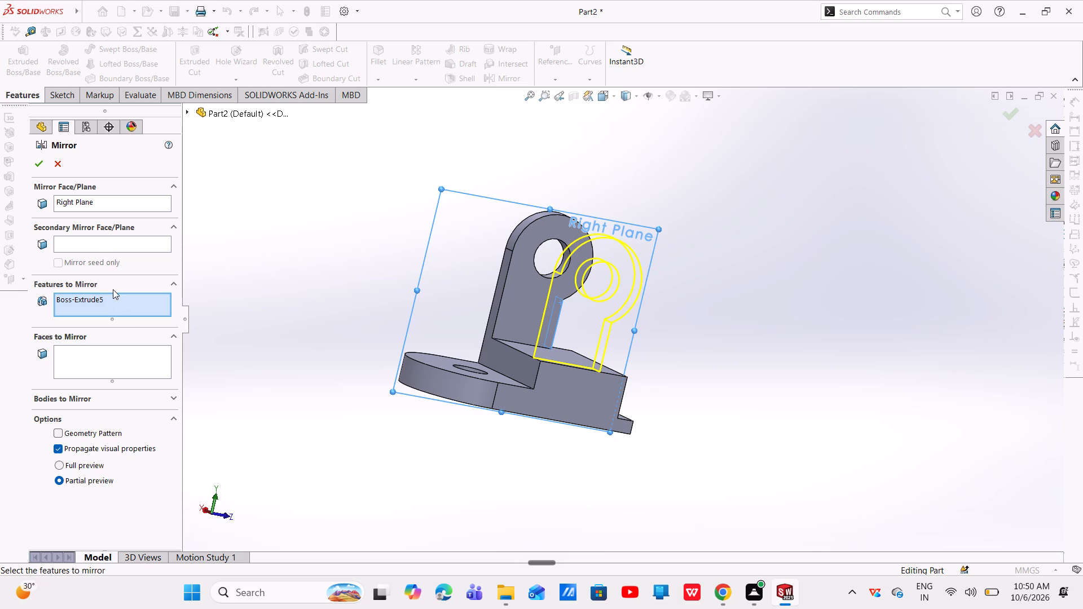
middle_drag(733, 365, 530, 383)
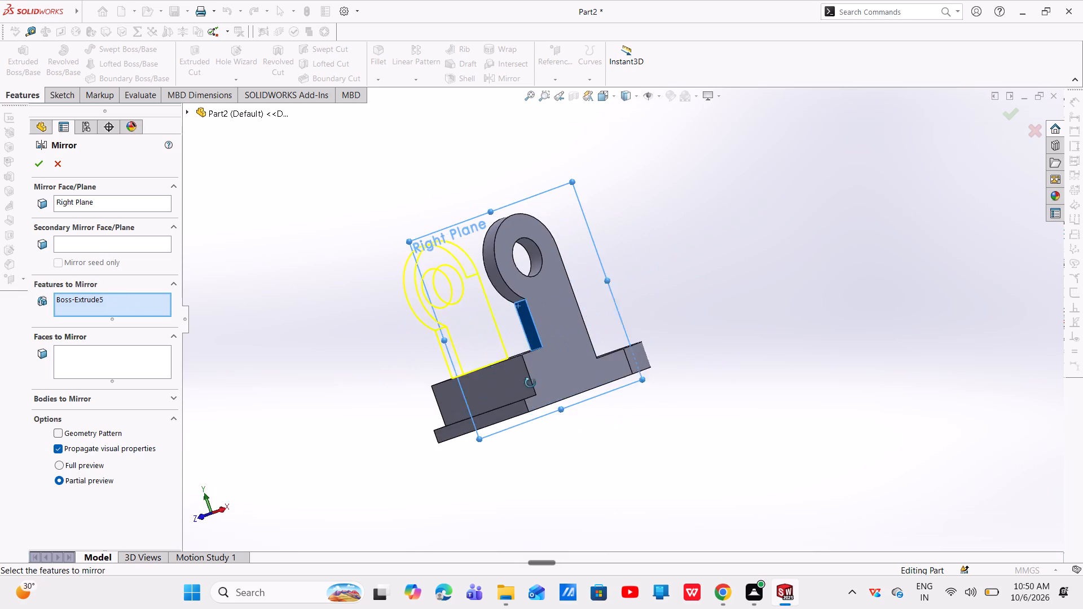
middle_drag(530, 383, 632, 444)
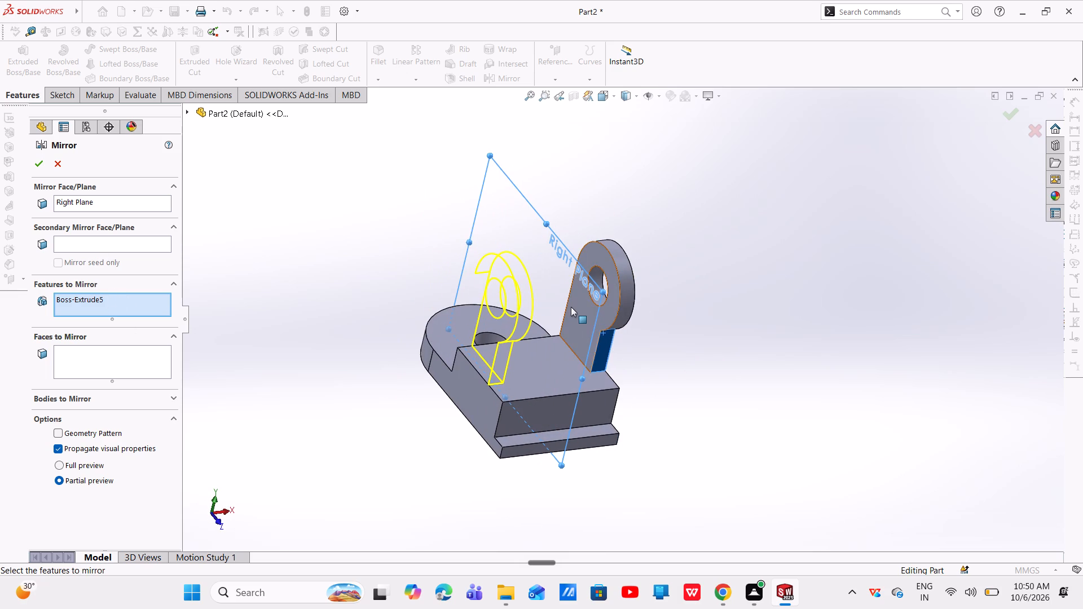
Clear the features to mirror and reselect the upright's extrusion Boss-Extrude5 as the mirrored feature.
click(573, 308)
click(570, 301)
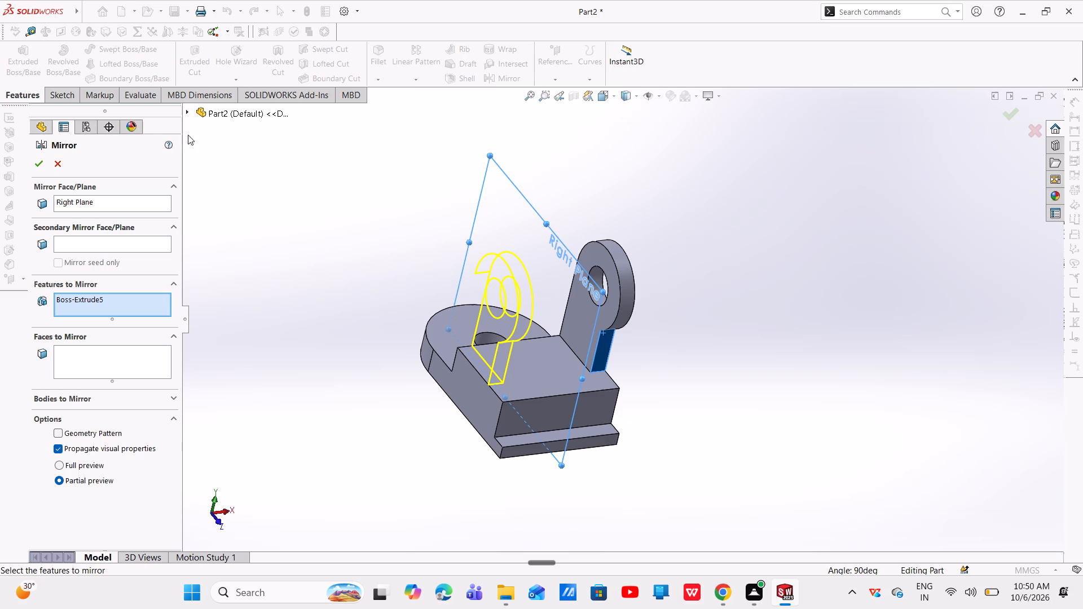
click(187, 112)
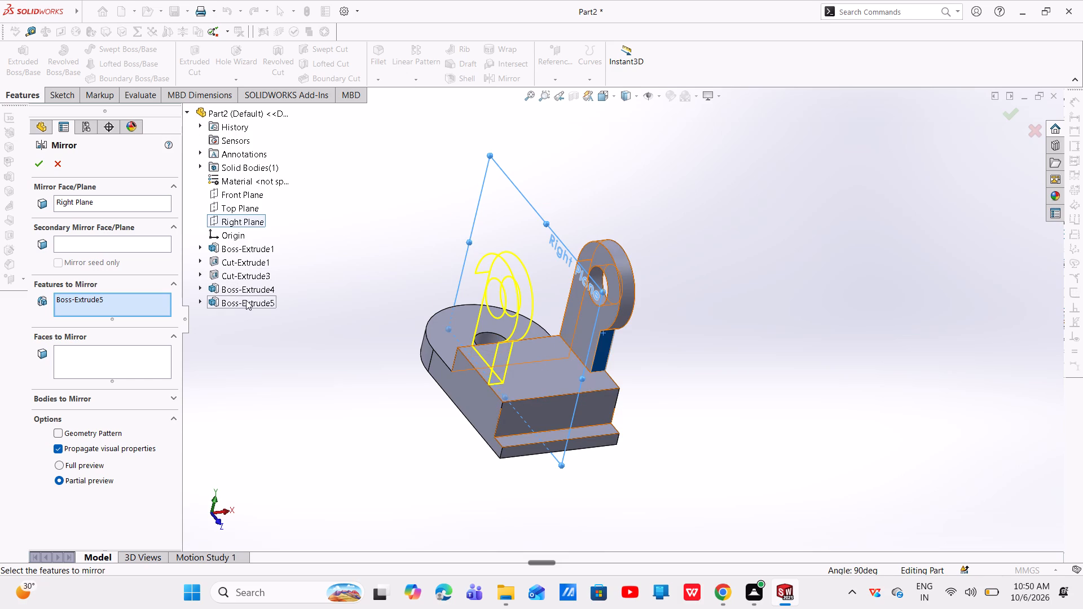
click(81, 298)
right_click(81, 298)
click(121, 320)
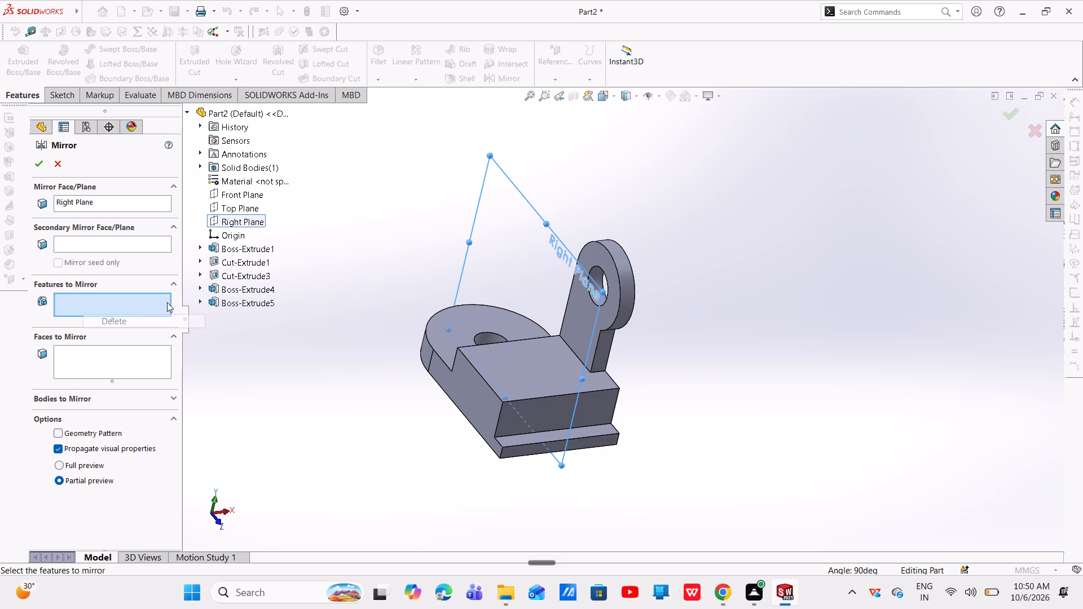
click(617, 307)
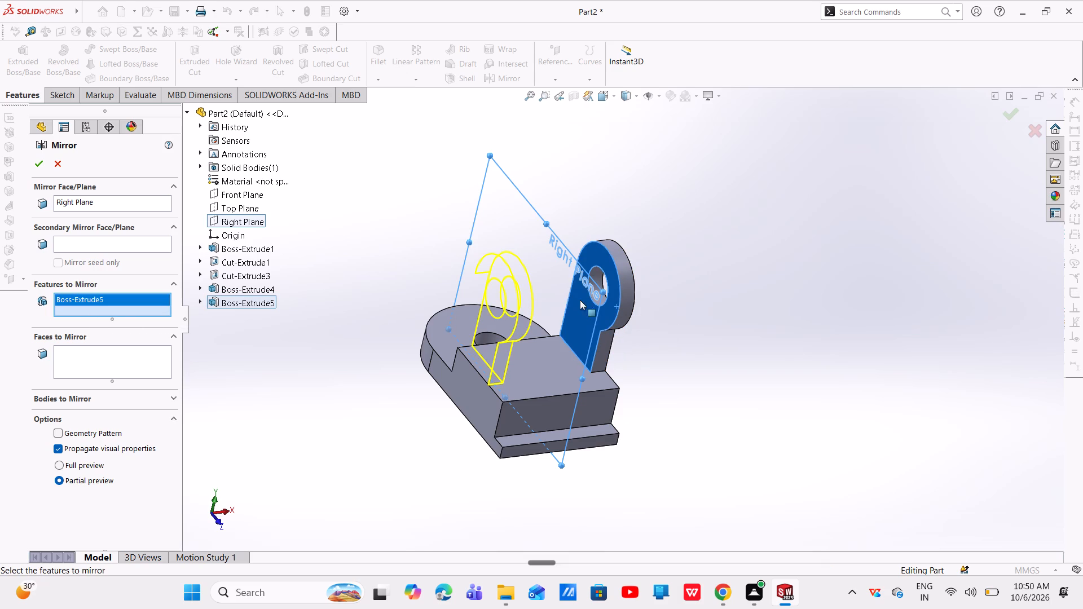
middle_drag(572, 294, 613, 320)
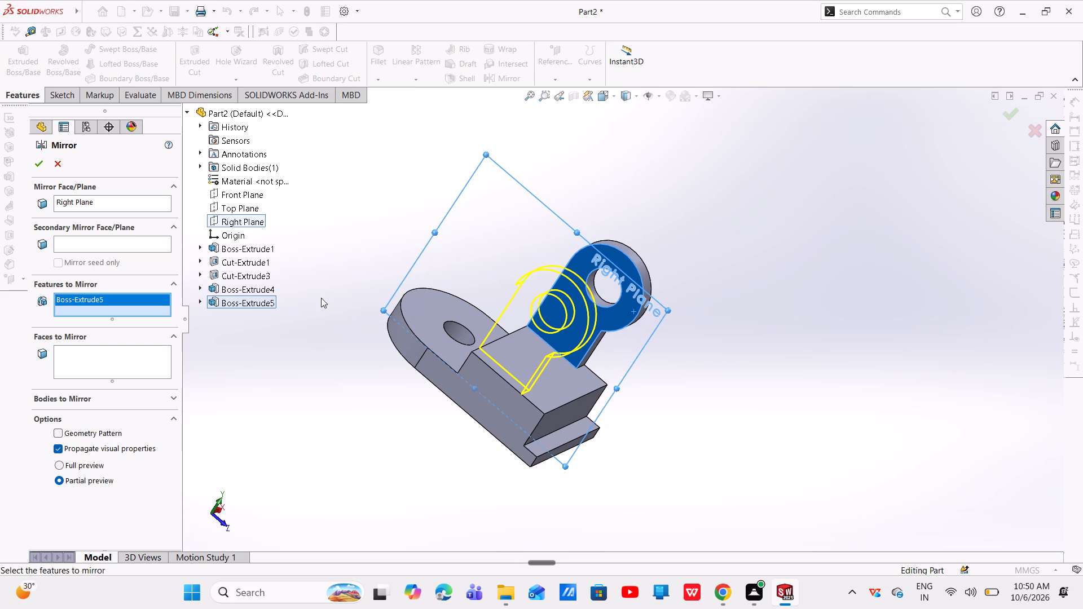
Add the block extrusion Boss-Extrude4 to the features to mirror and complete the mirror about the Right Plane.
click(253, 289)
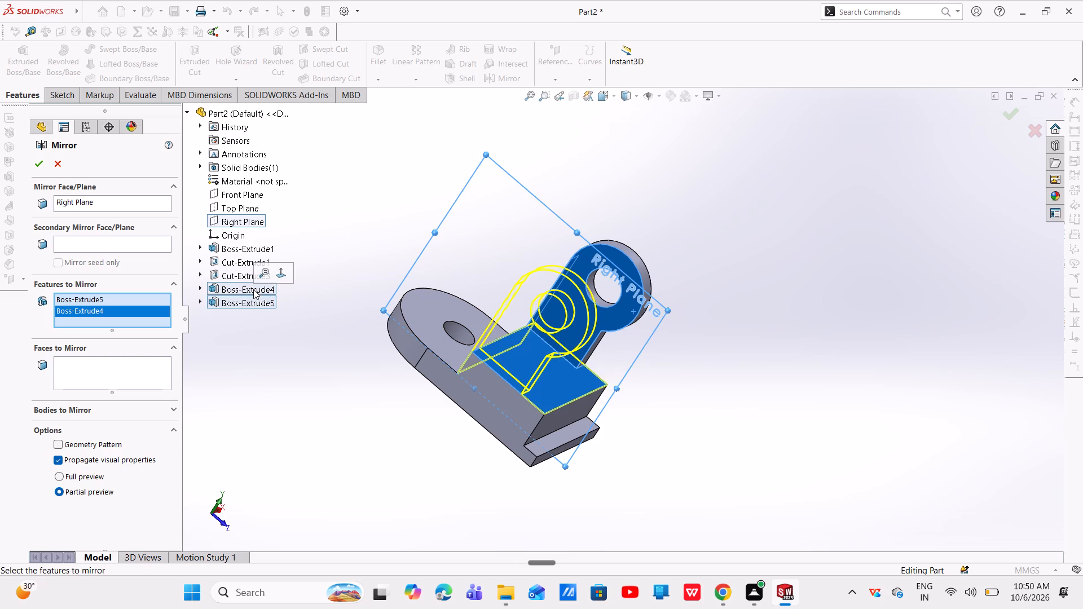
middle_drag(422, 314, 356, 251)
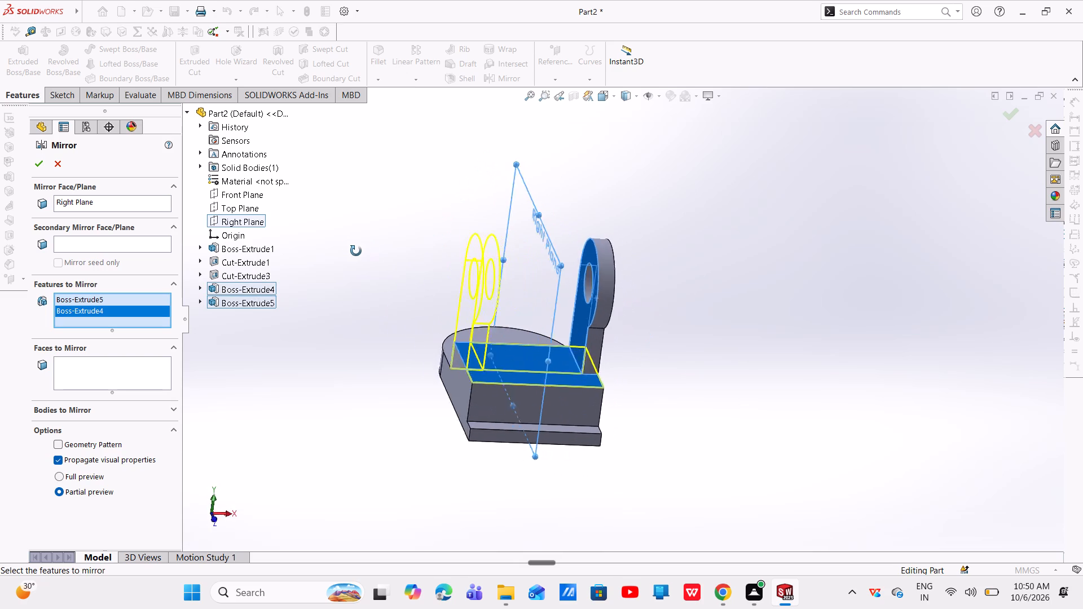
middle_drag(356, 251, 347, 262)
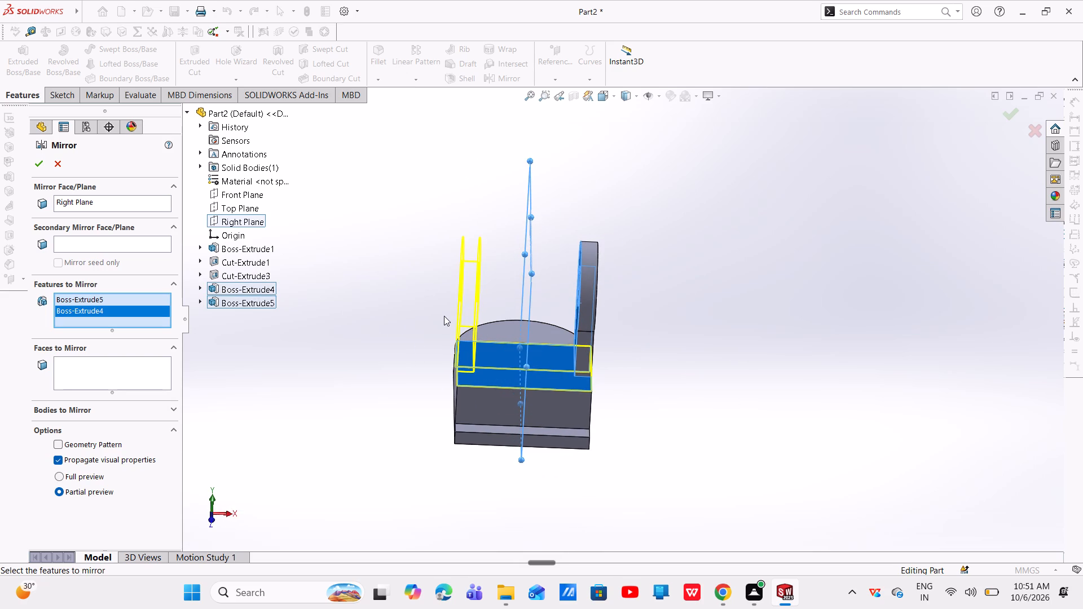
click(41, 159)
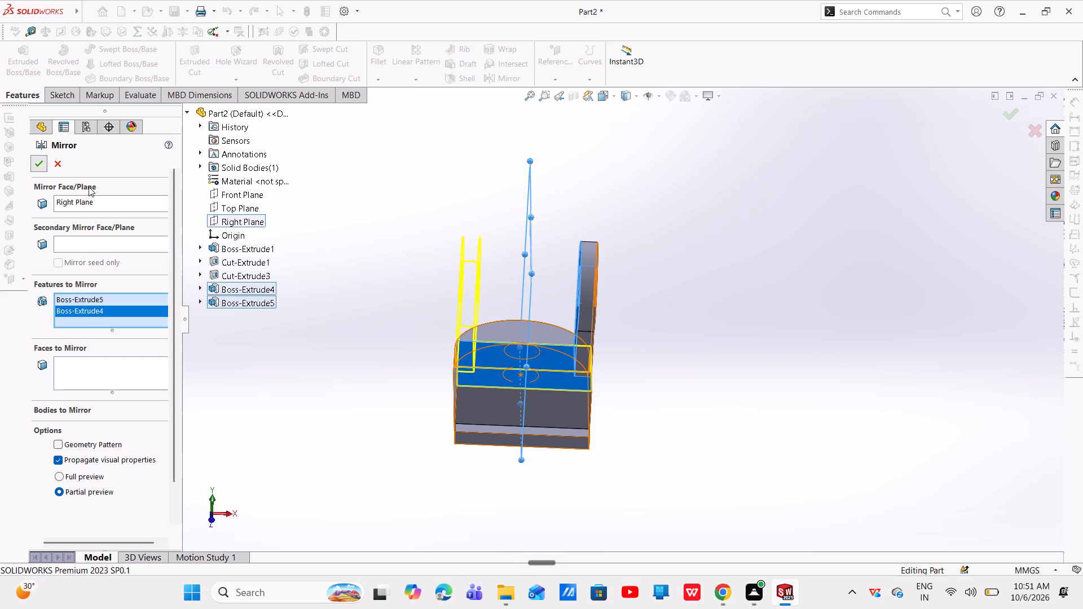
Open a new sketch on the flat outer side face shared by the plate, block and upright.
middle_drag(515, 289, 648, 442)
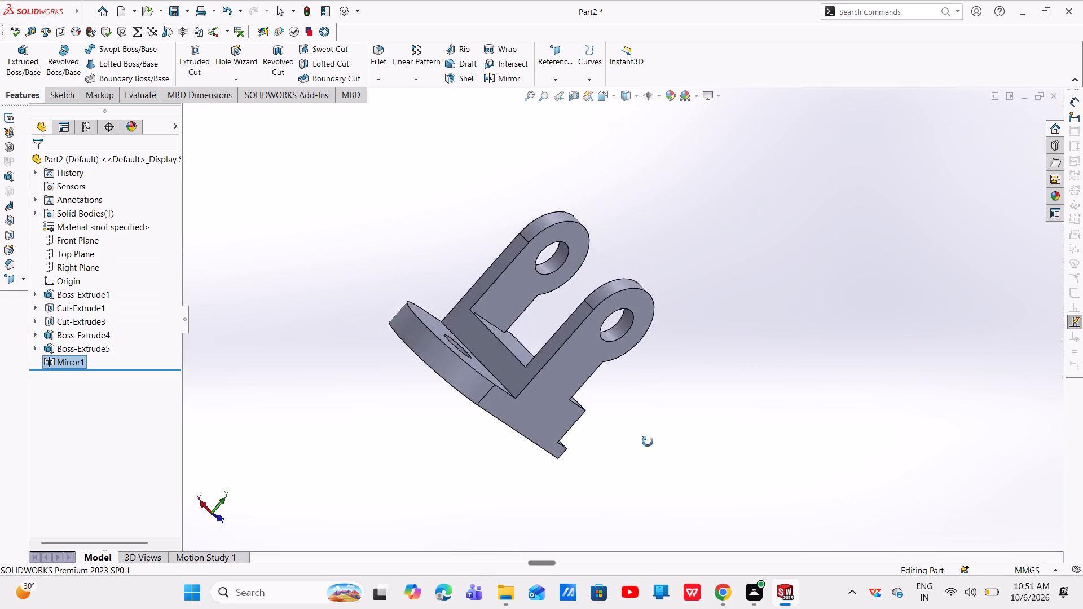
middle_drag(648, 442, 522, 421)
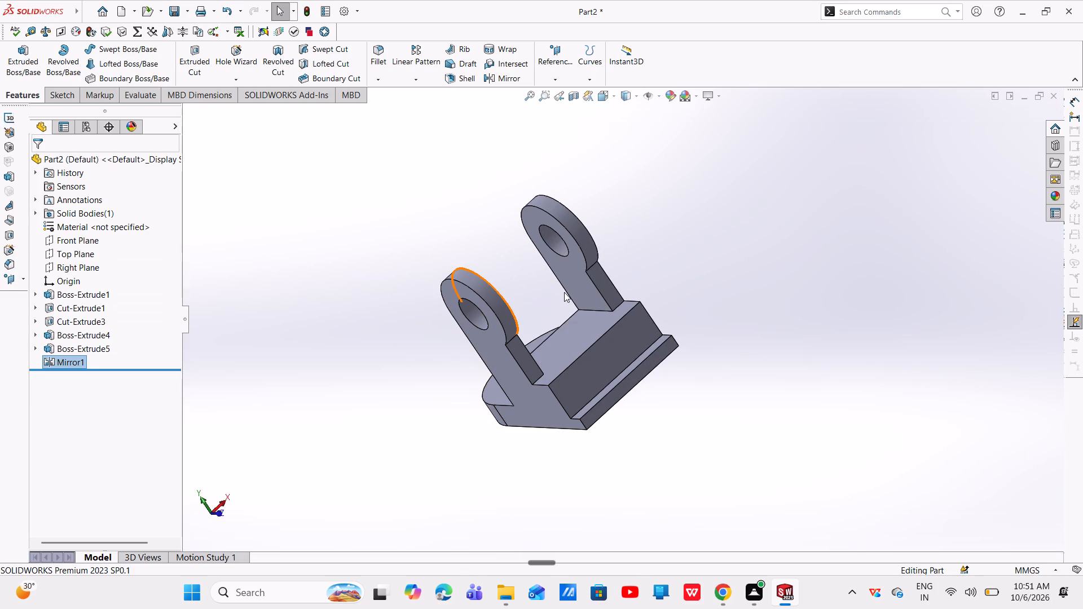
key(Escape)
scroll(649, 387, up, 2)
middle_drag(641, 376, 769, 462)
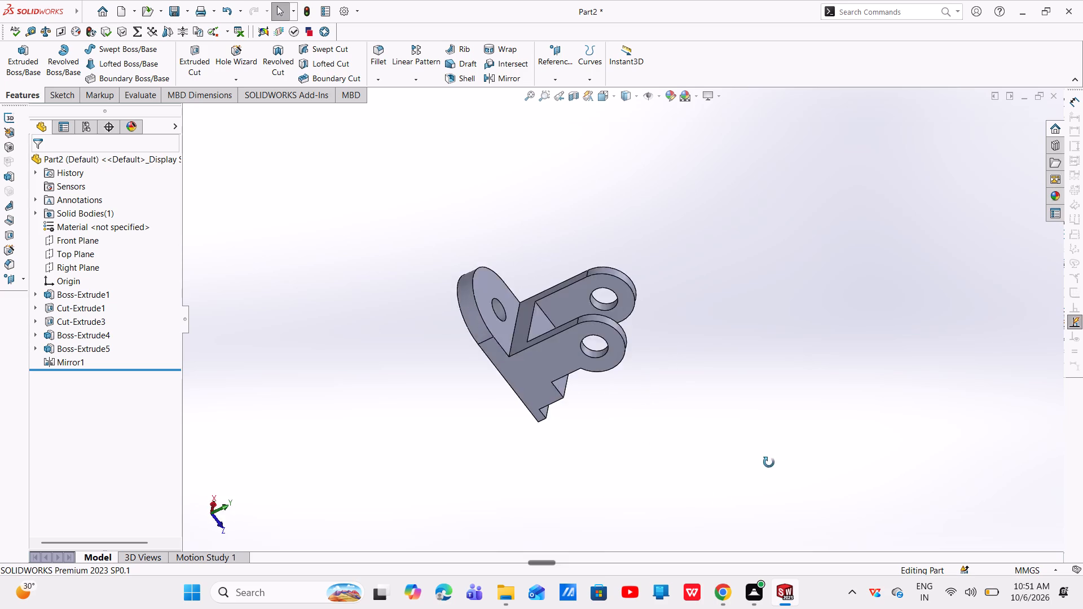
middle_drag(769, 462, 561, 407)
scroll(571, 392, down, 1)
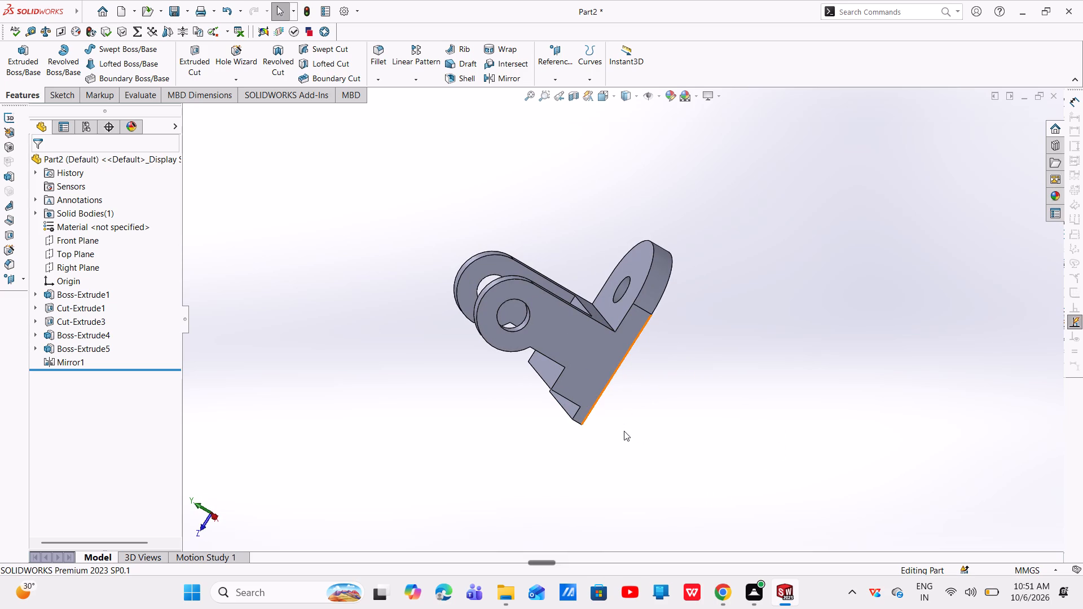
click(567, 334)
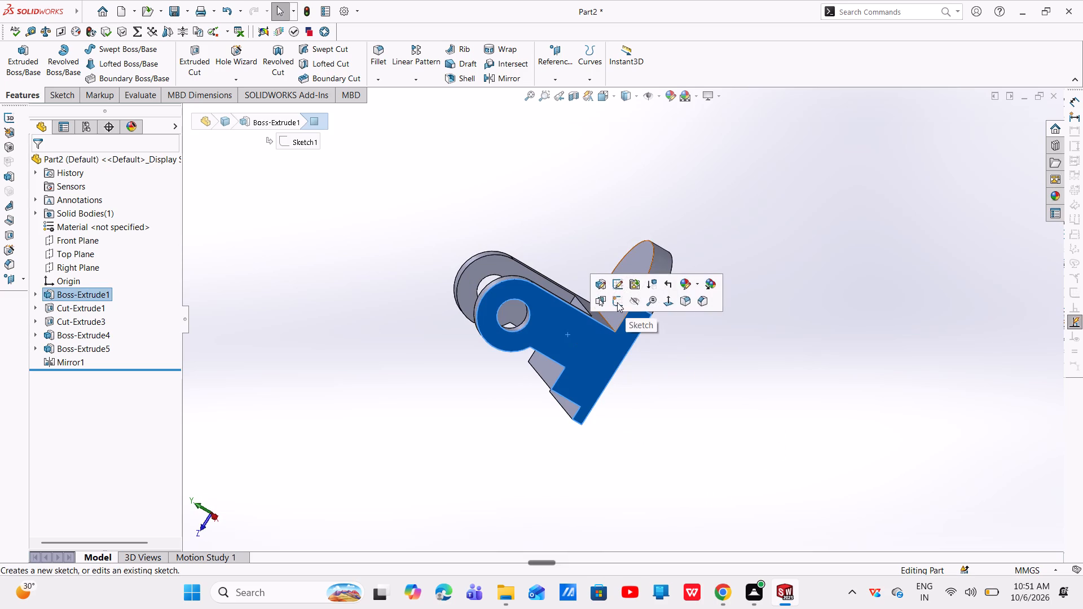
click(617, 302)
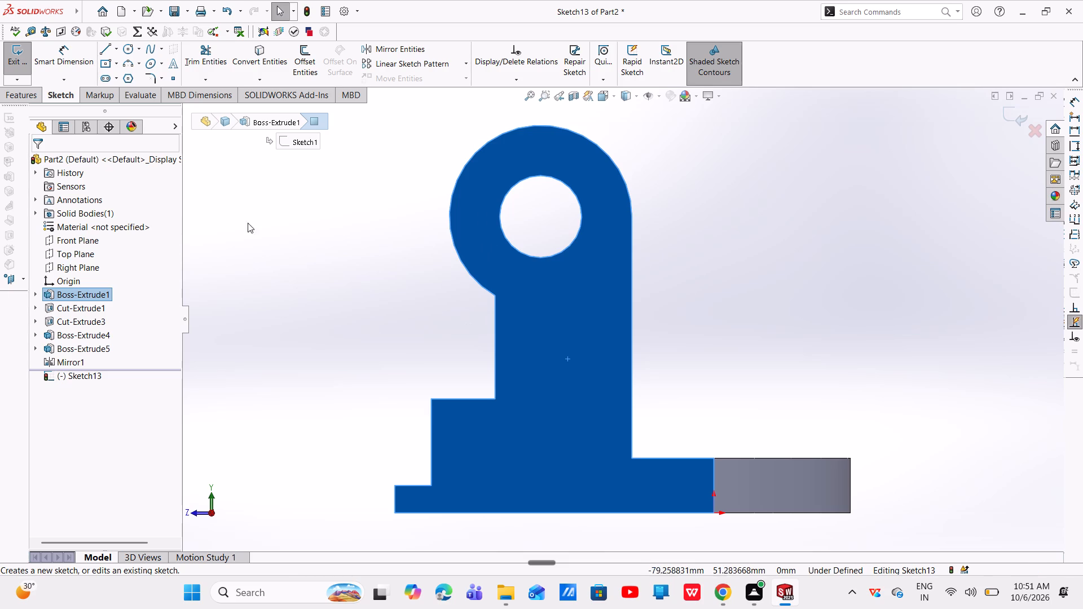
Sketch a vertical line up from the bottom corner of the plate's stepped end and set its length to 12 mm.
click(107, 43)
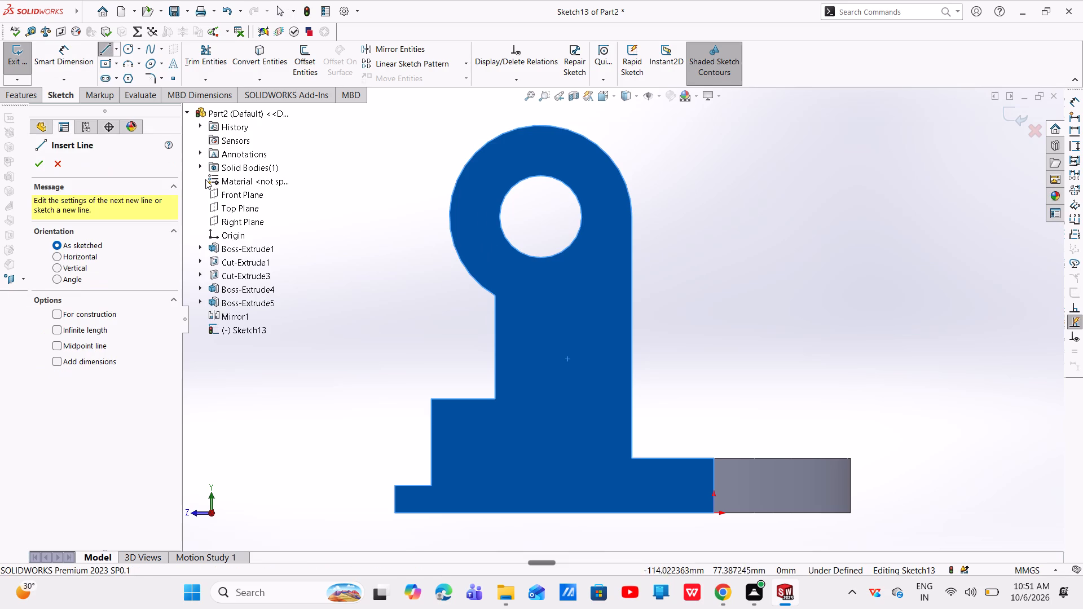
click(394, 511)
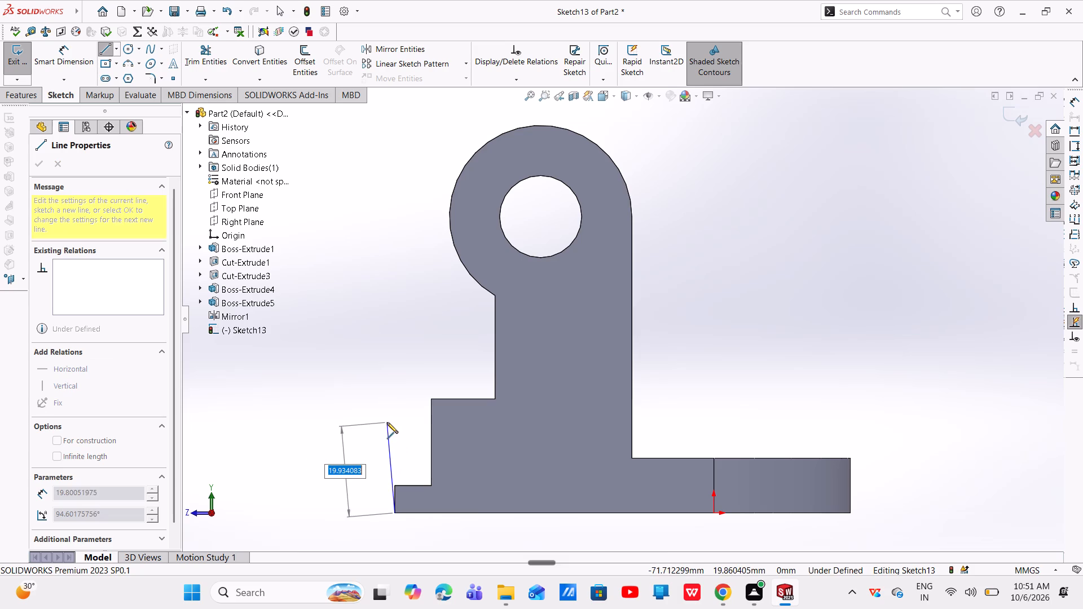
click(392, 452)
key(Escape)
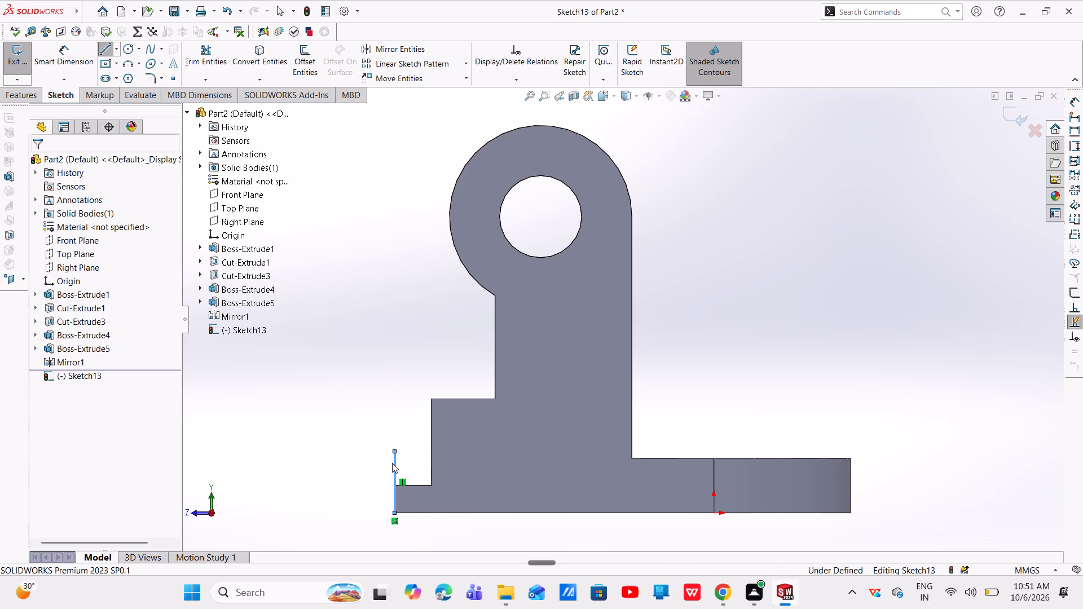
click(69, 44)
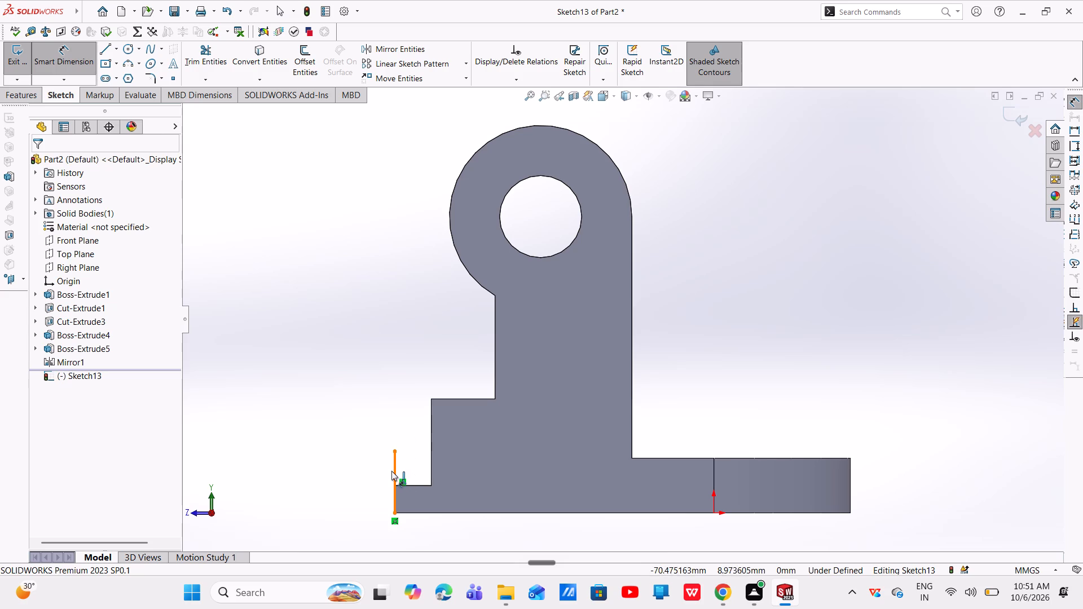
click(391, 469)
click(360, 479)
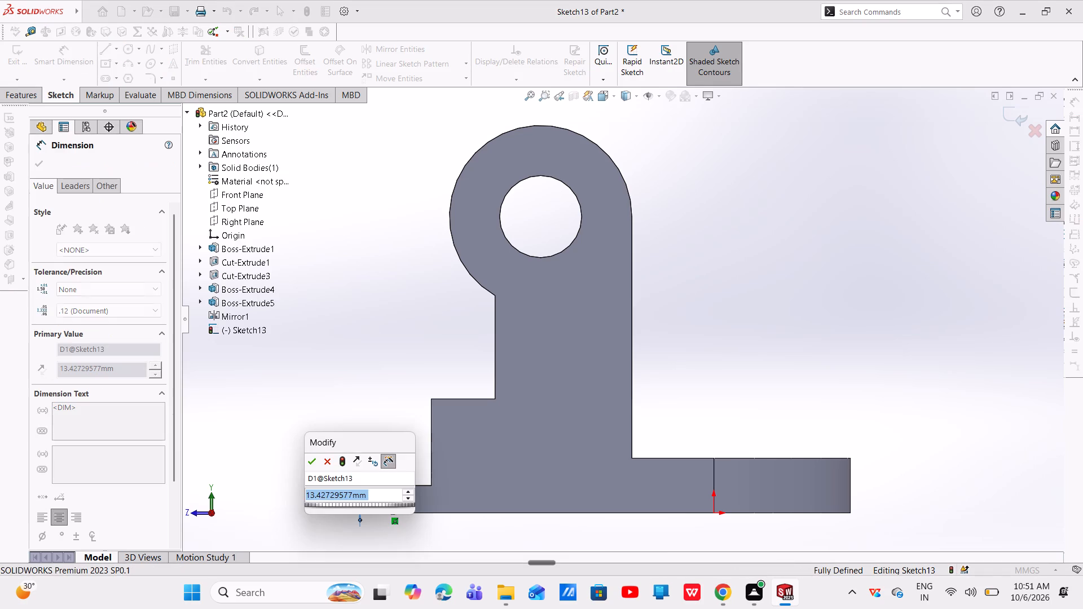
key(BackSpace)
text(12)
key(Return)
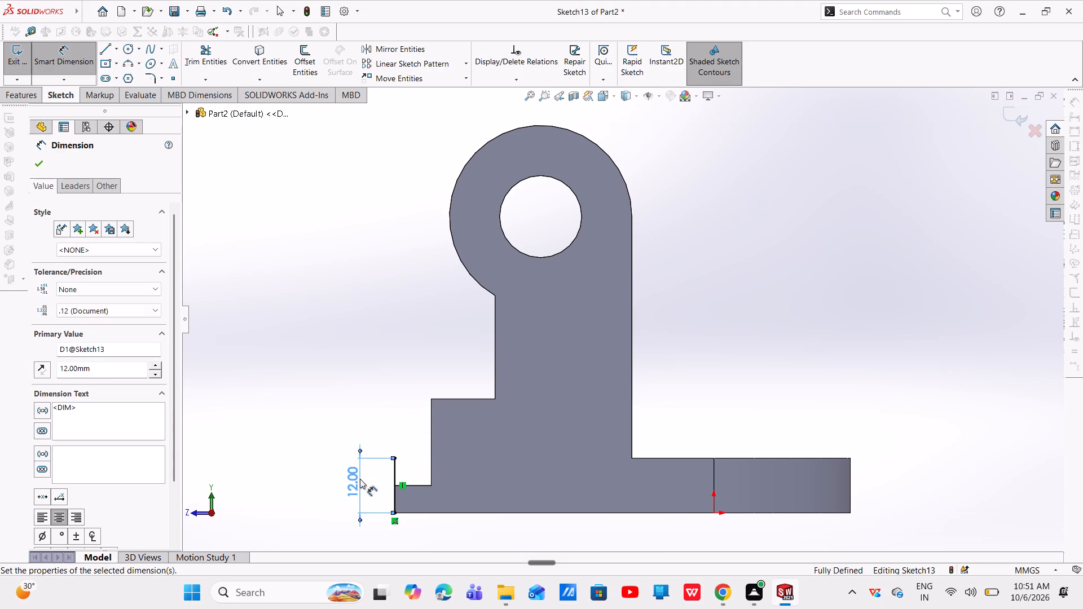
key(Escape)
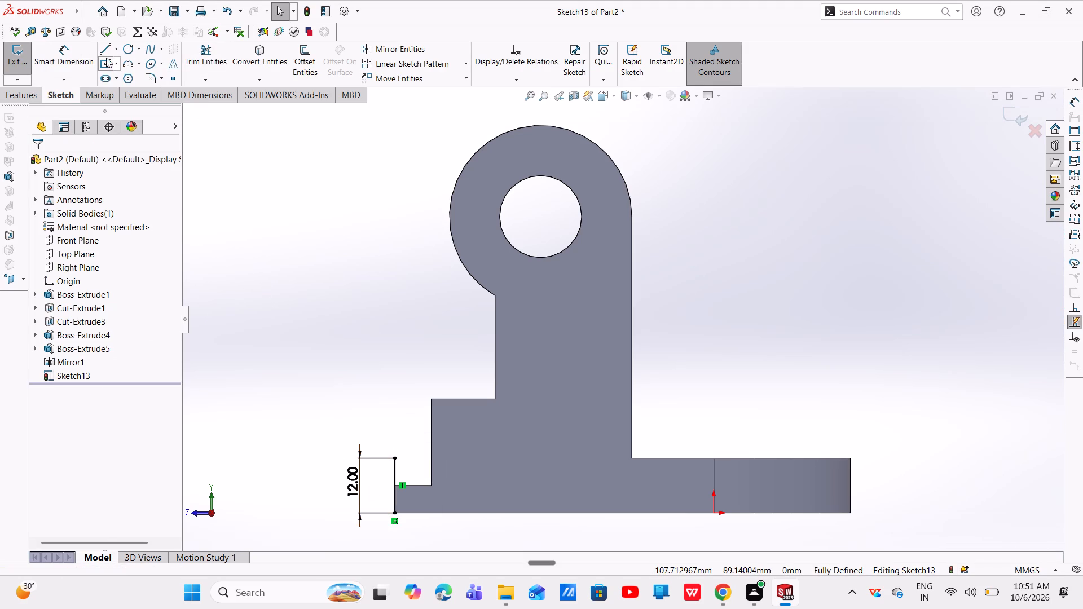
Sketch a horizontal line from the 12 mm line's top to the upright's base corner on the plate and dimension it at 52 mm.
click(101, 46)
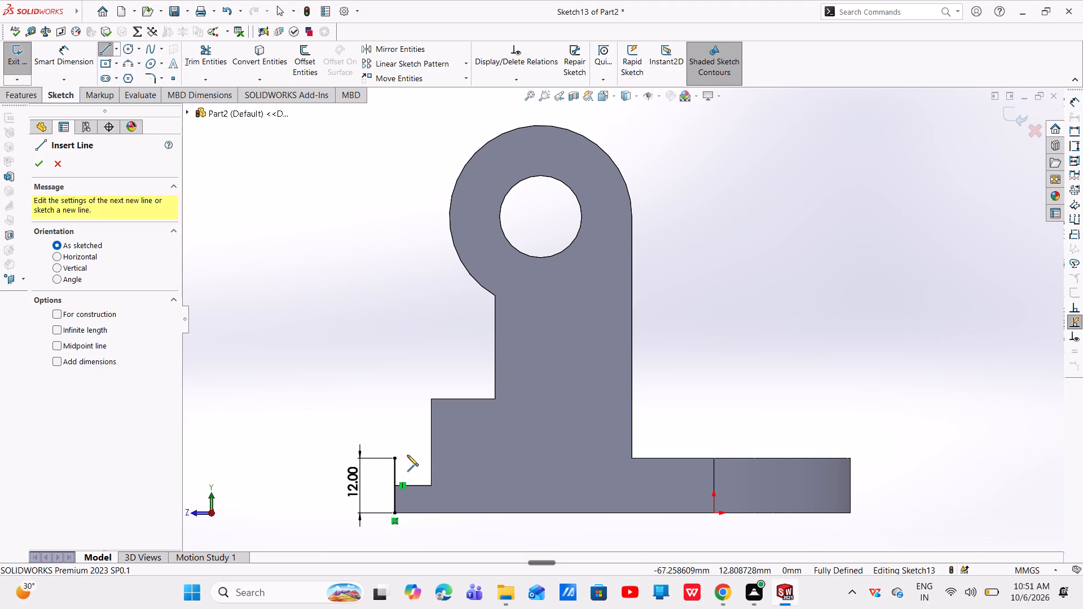
click(393, 460)
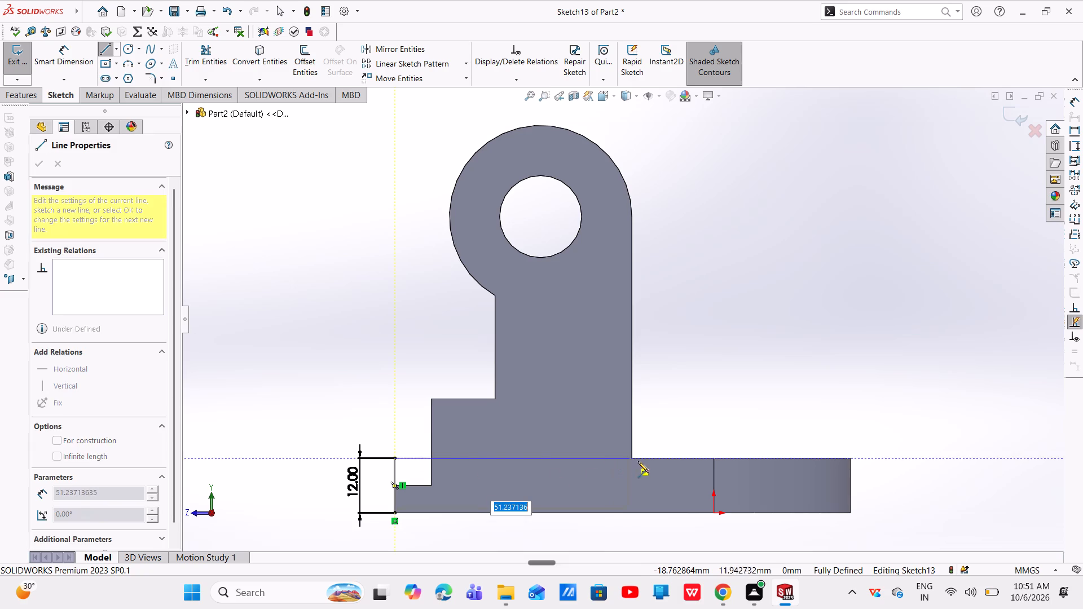
click(631, 457)
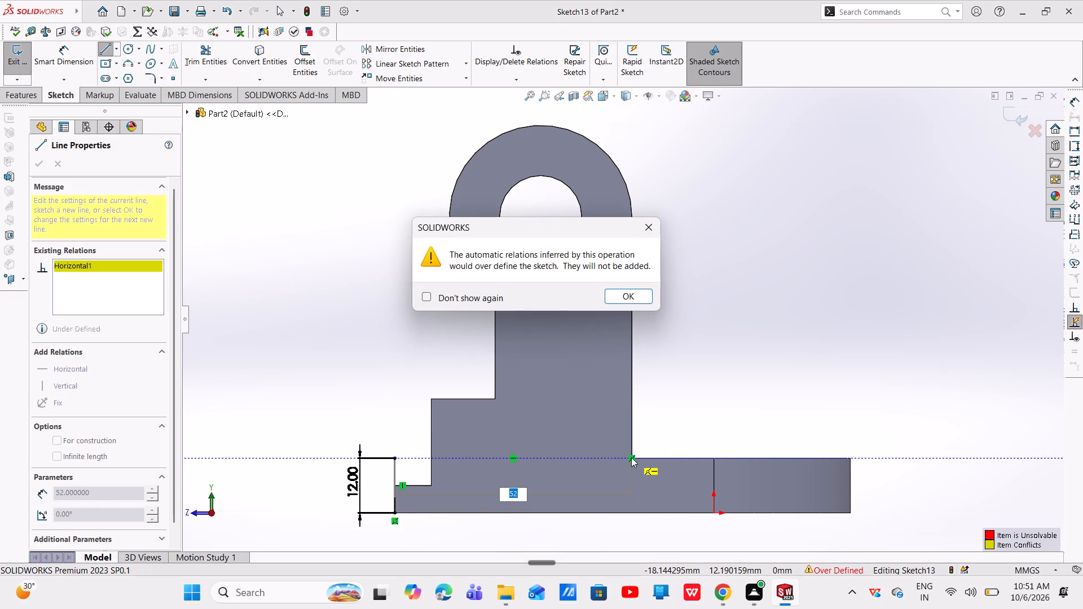
click(648, 224)
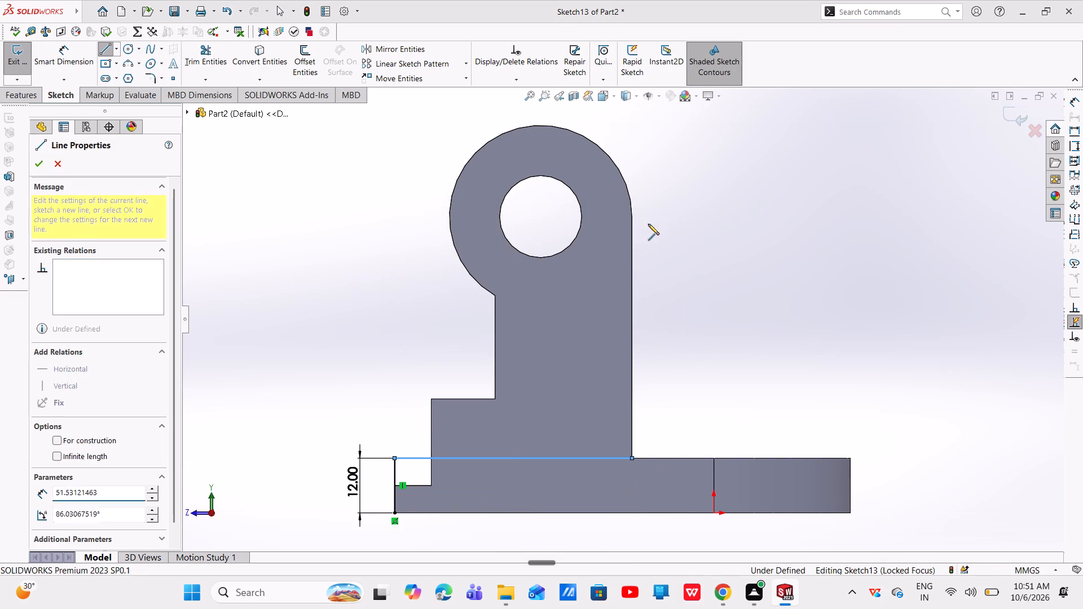
key(Escape)
key(Escape)
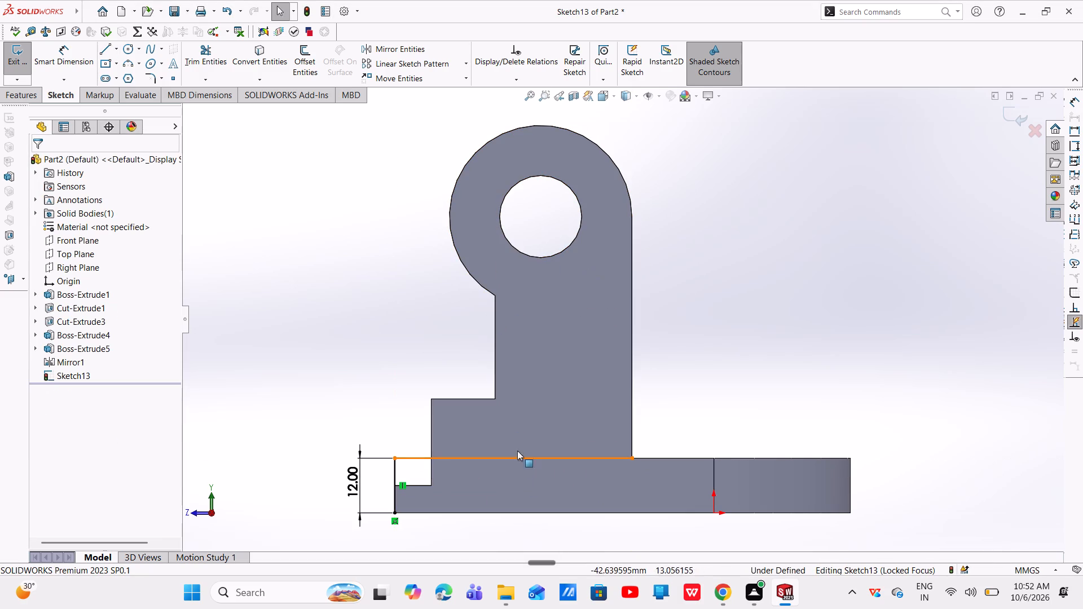
click(86, 51)
click(547, 457)
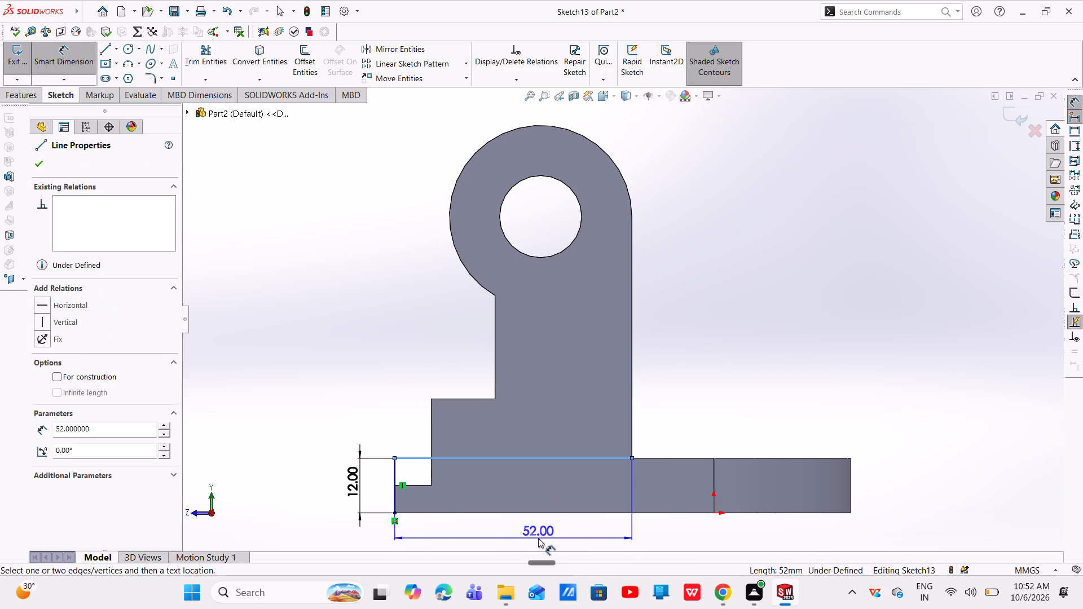
click(538, 537)
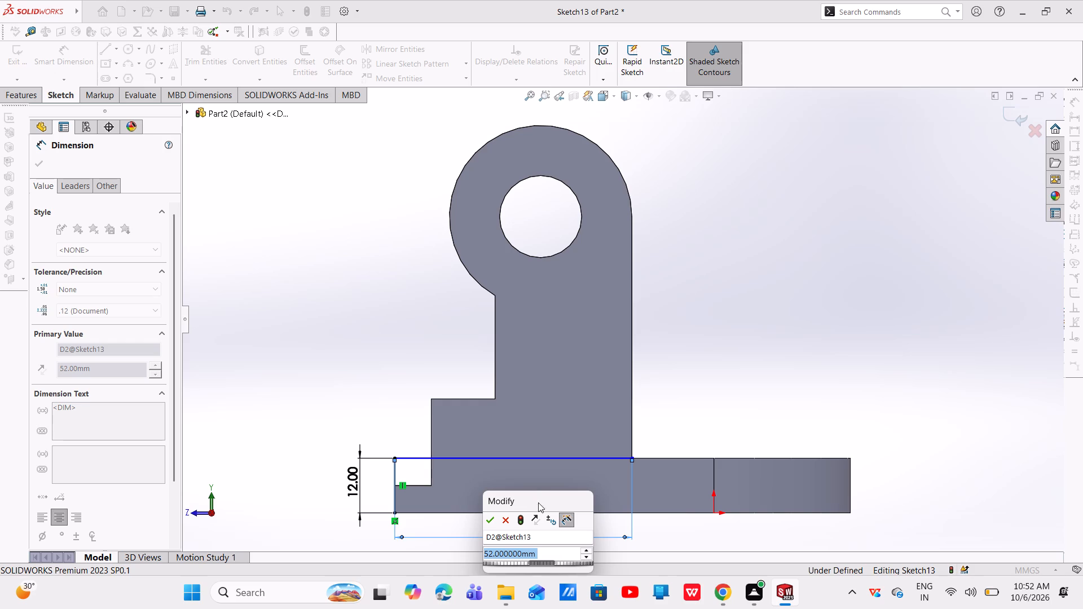
click(491, 517)
key(Escape)
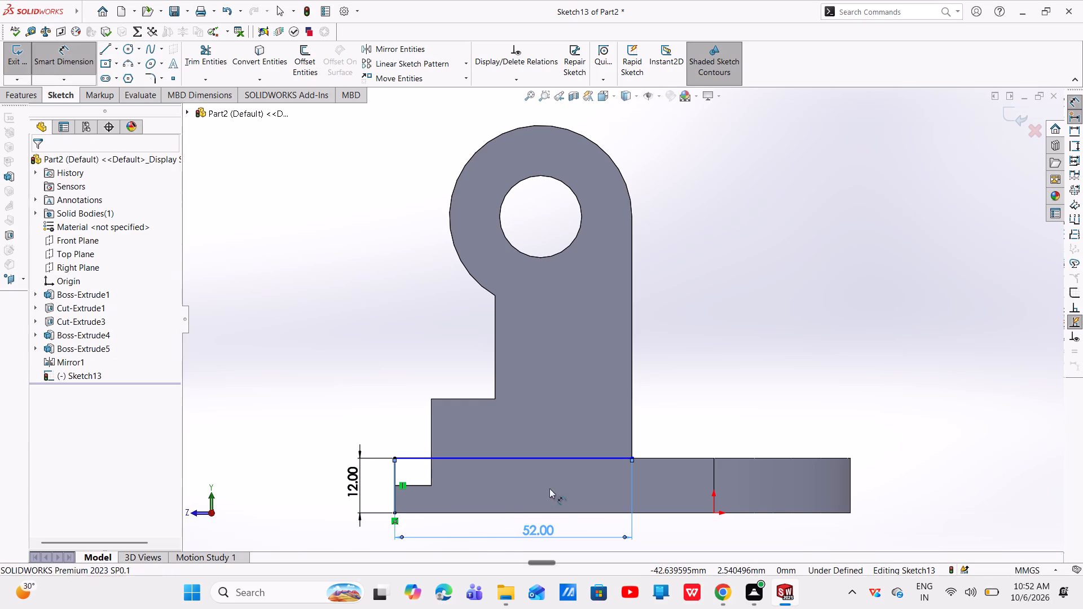
Sketch a horizontal line about 16 mm long from the upright's base corner back along the 52 mm line.
click(106, 53)
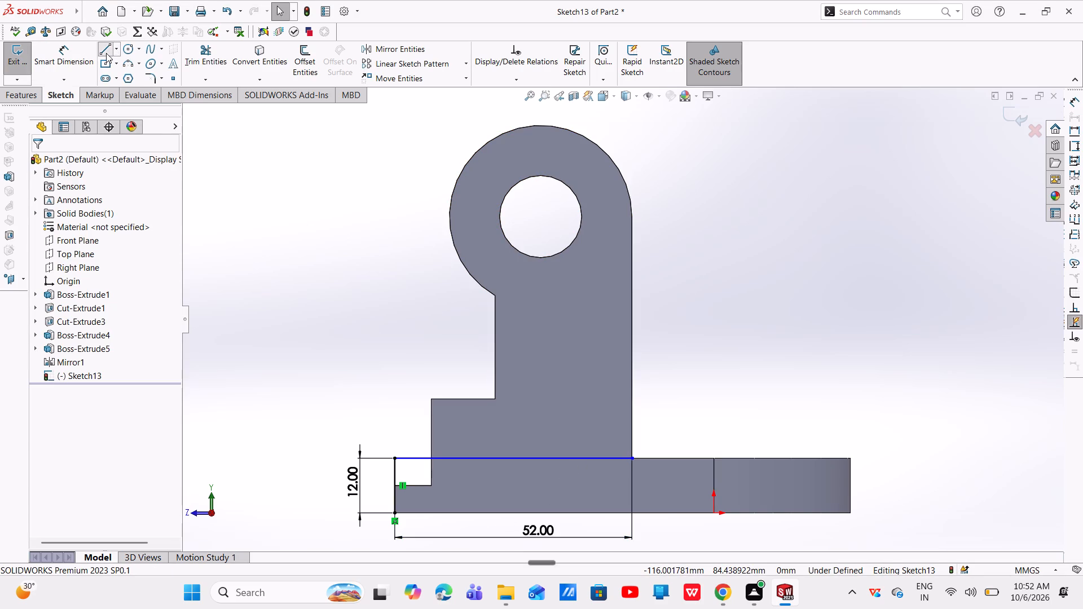
click(634, 458)
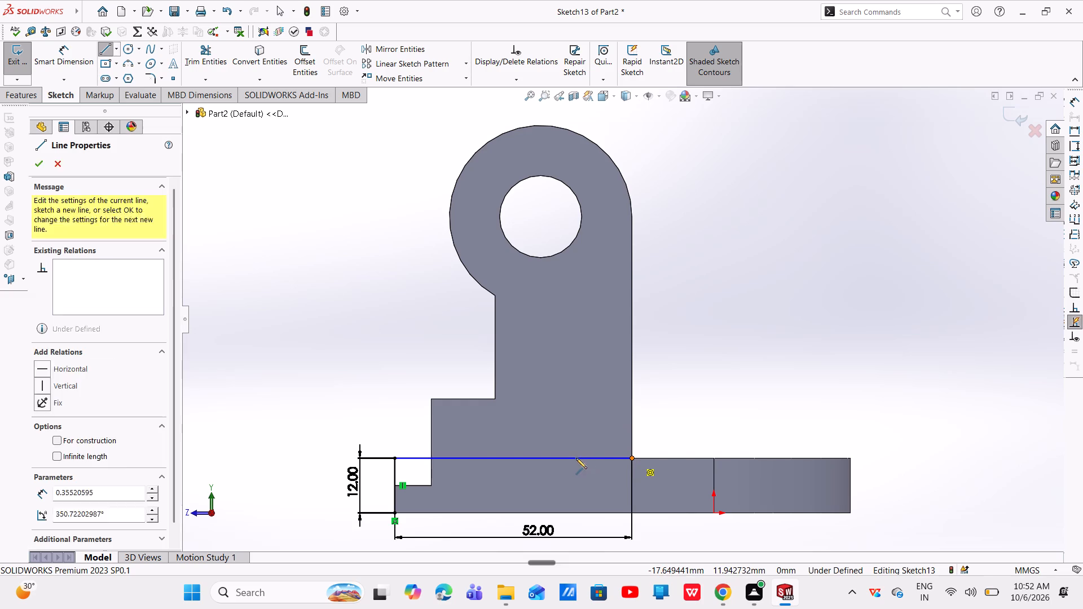
click(558, 458)
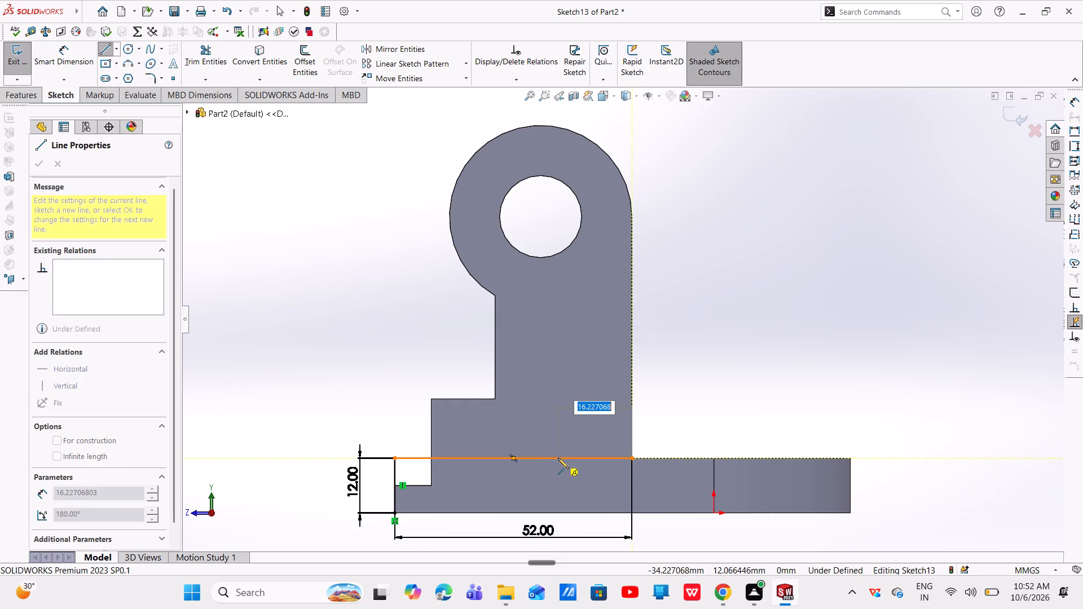
key(Escape)
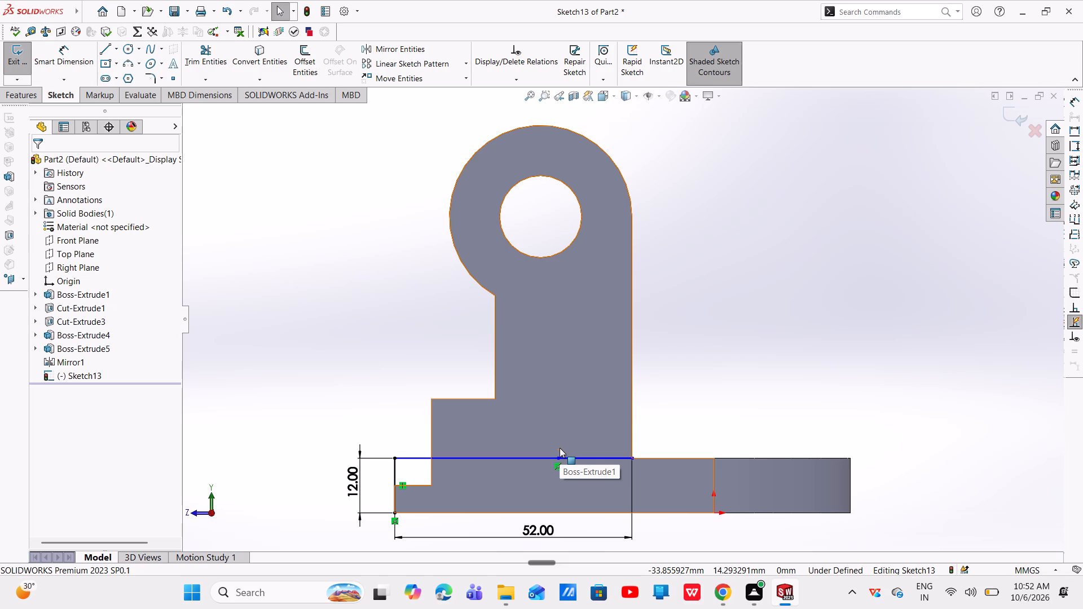
key(Escape)
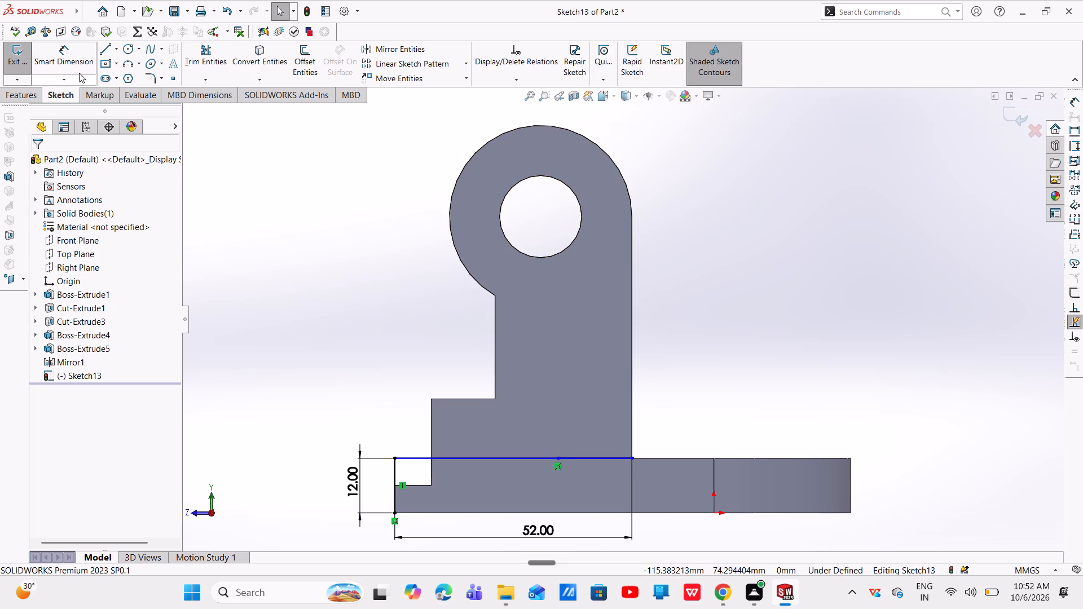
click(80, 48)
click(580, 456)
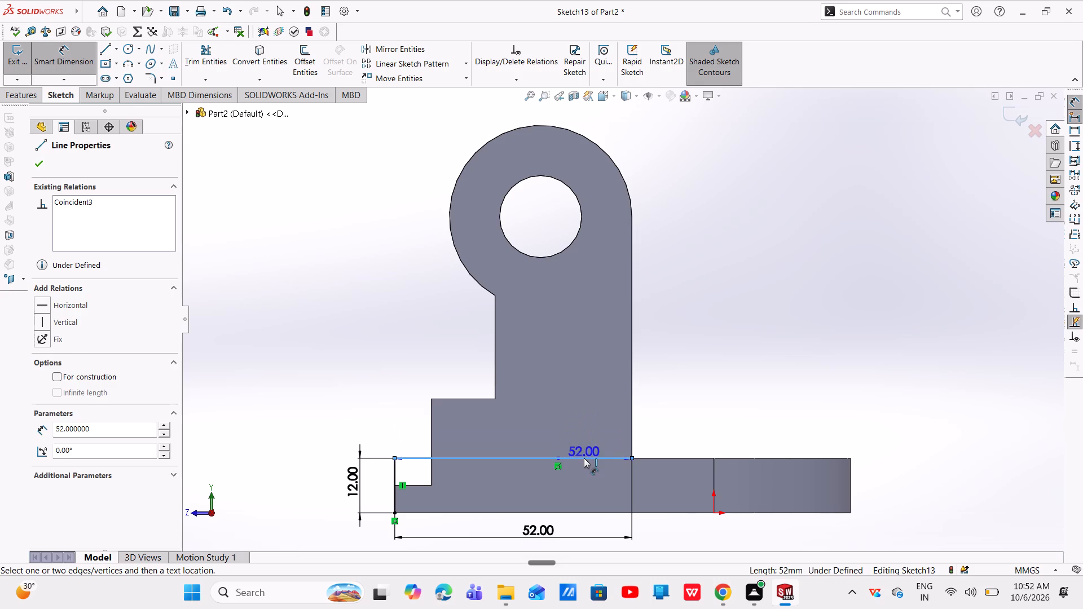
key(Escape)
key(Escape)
Delete the long horizontal line at the plate's top level, keeping the short line at the upright's base.
click(461, 460)
right_click(461, 460)
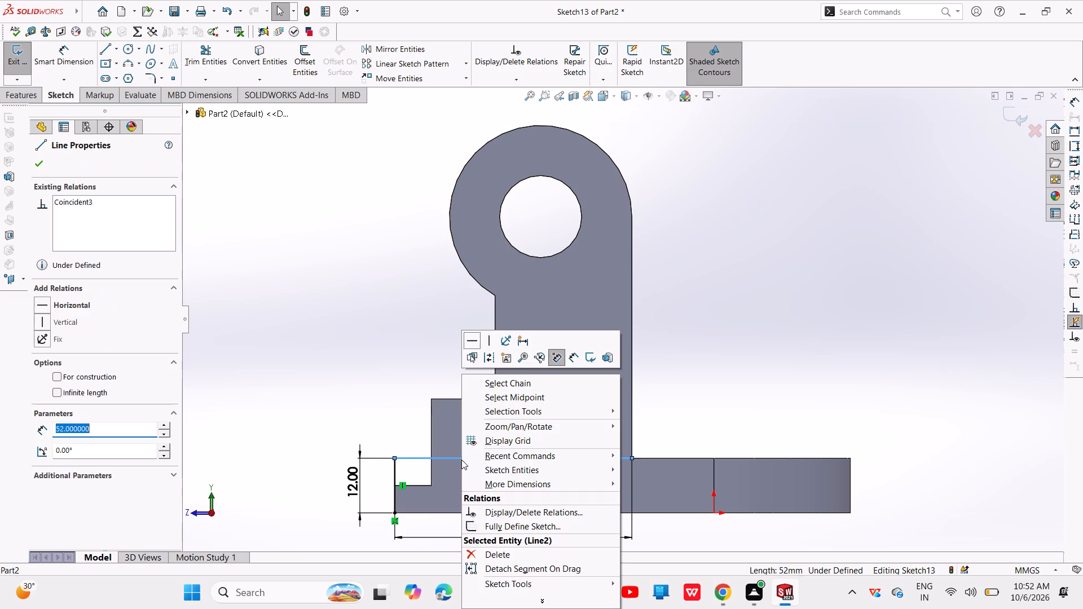
click(504, 553)
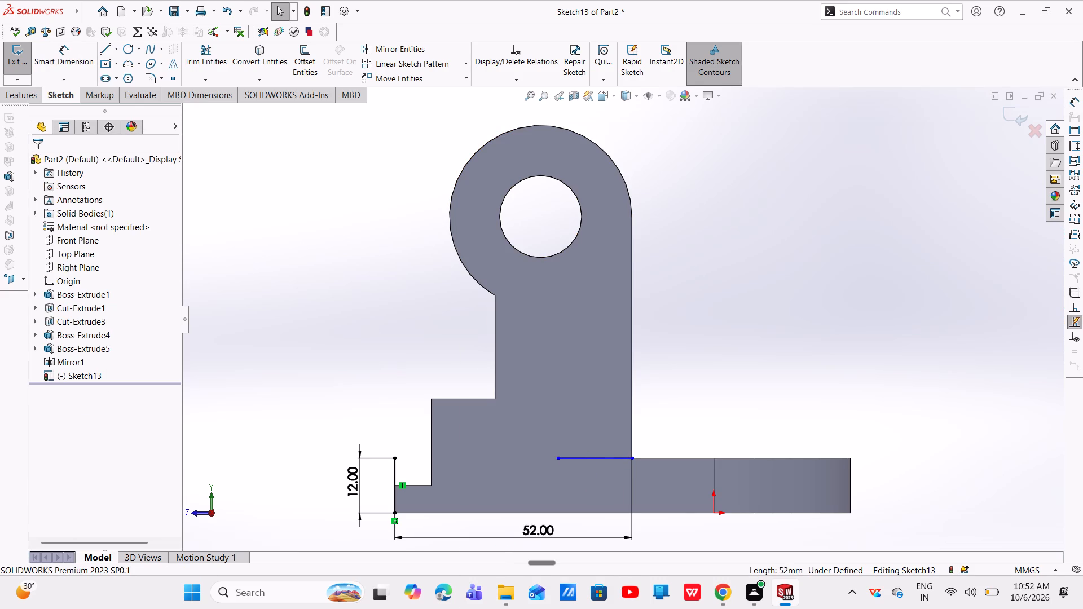
Dimension the short horizontal line's length and set it to 12 mm.
click(65, 46)
click(605, 459)
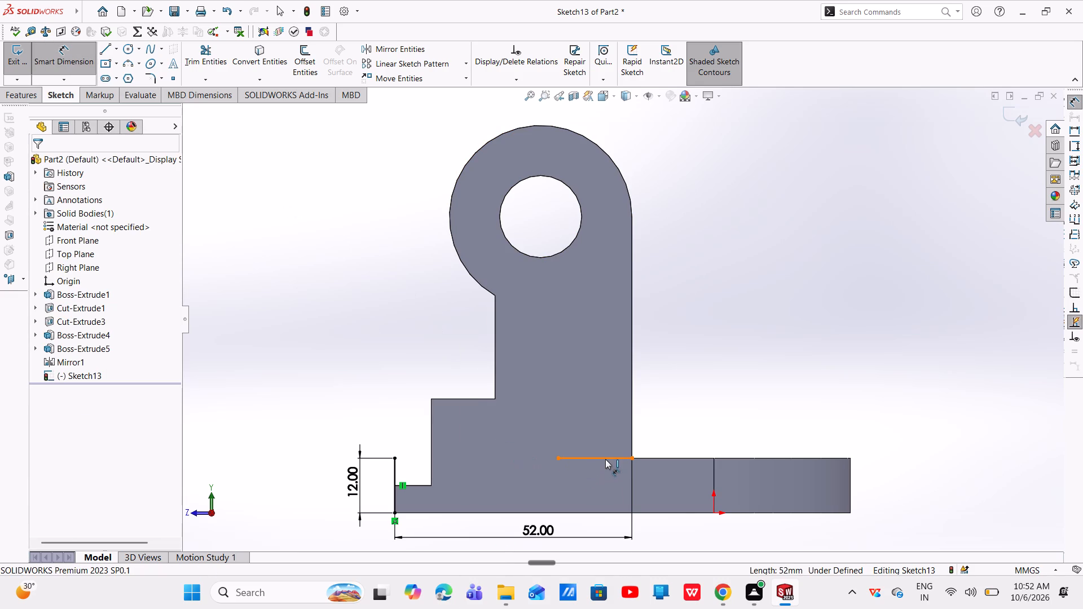
click(597, 492)
key(BackSpace)
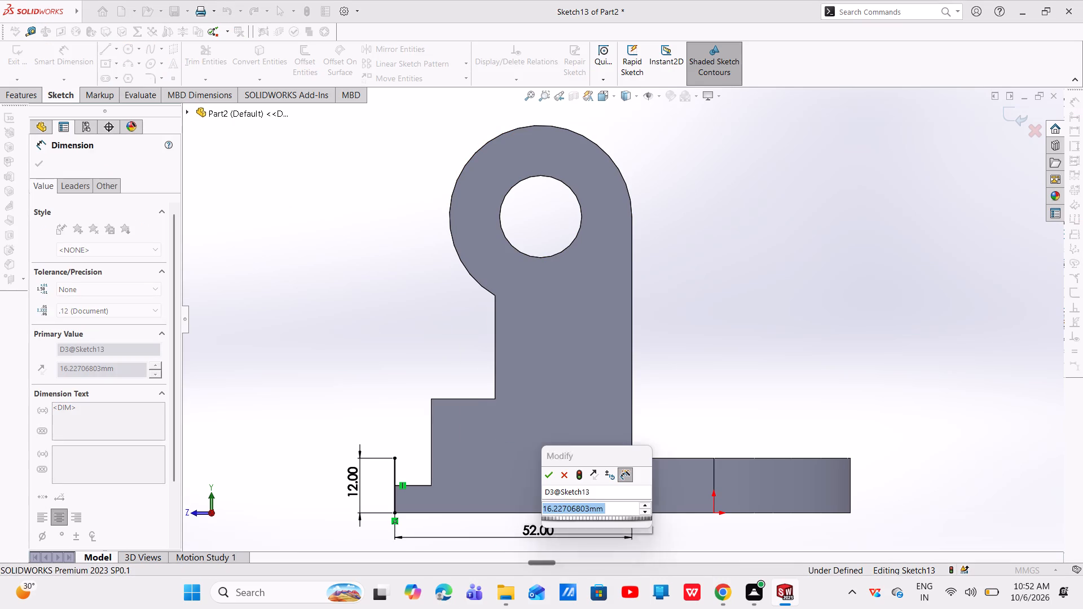
text(12)
key(Return)
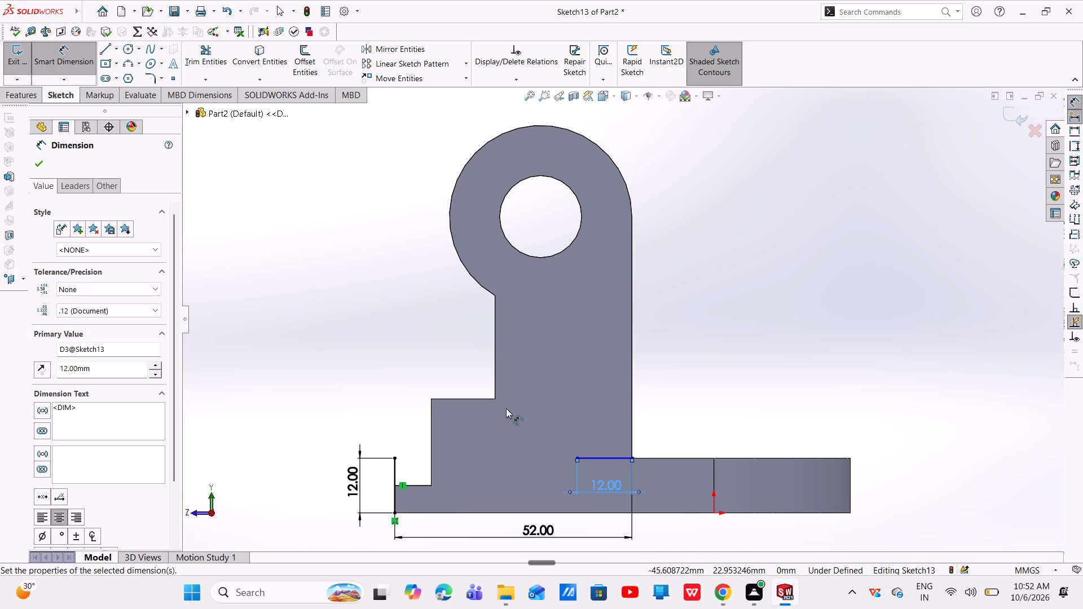
Set the short horizontal line's length to 15 mm.
double_click(604, 486)
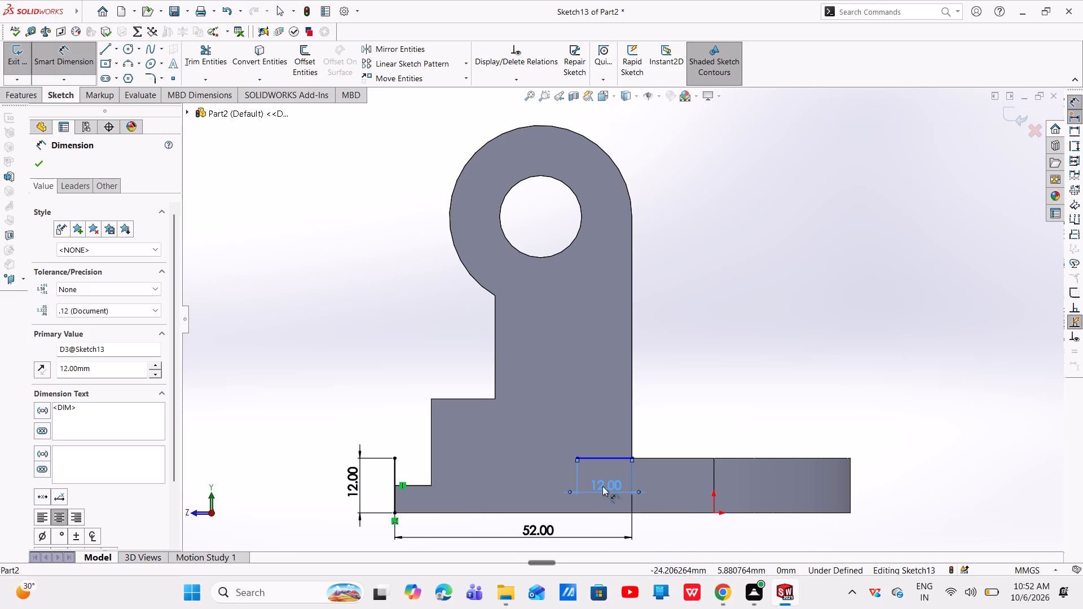
double_click(601, 486)
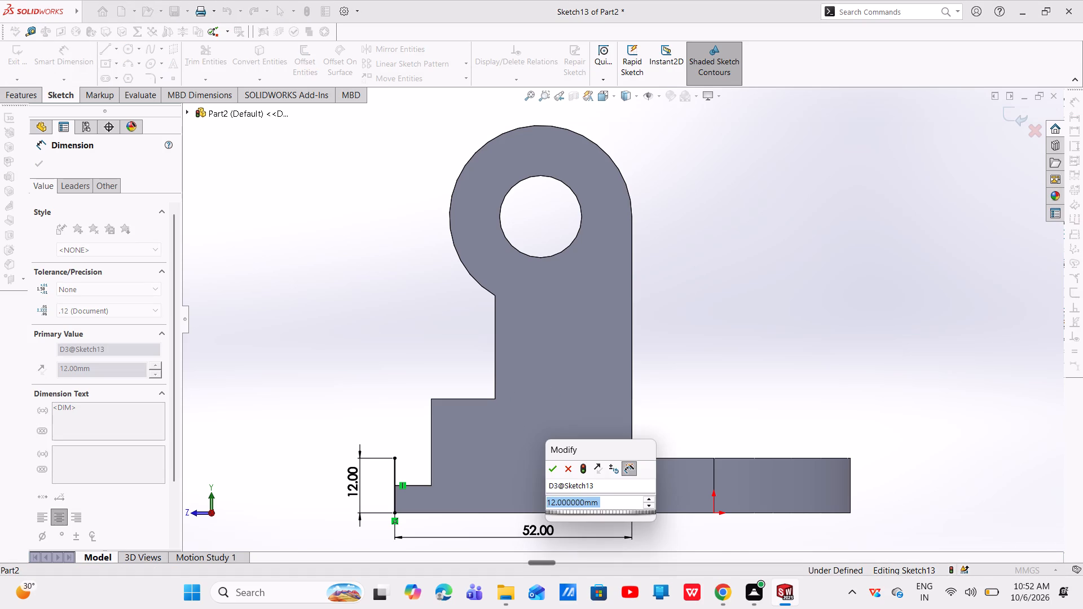
key(BackSpace)
text(15)
key(Return)
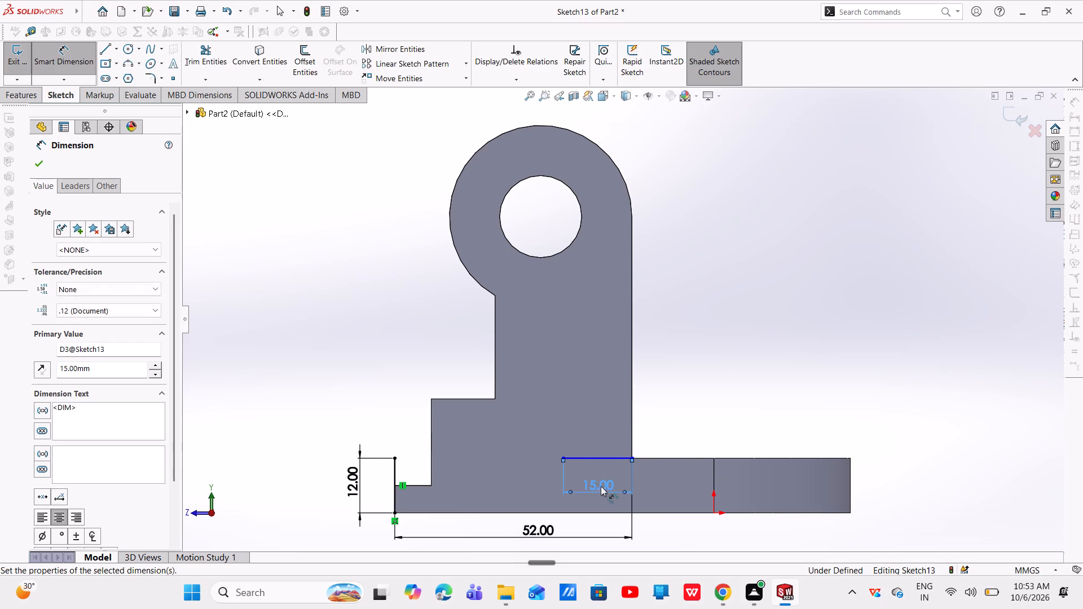
key(Escape)
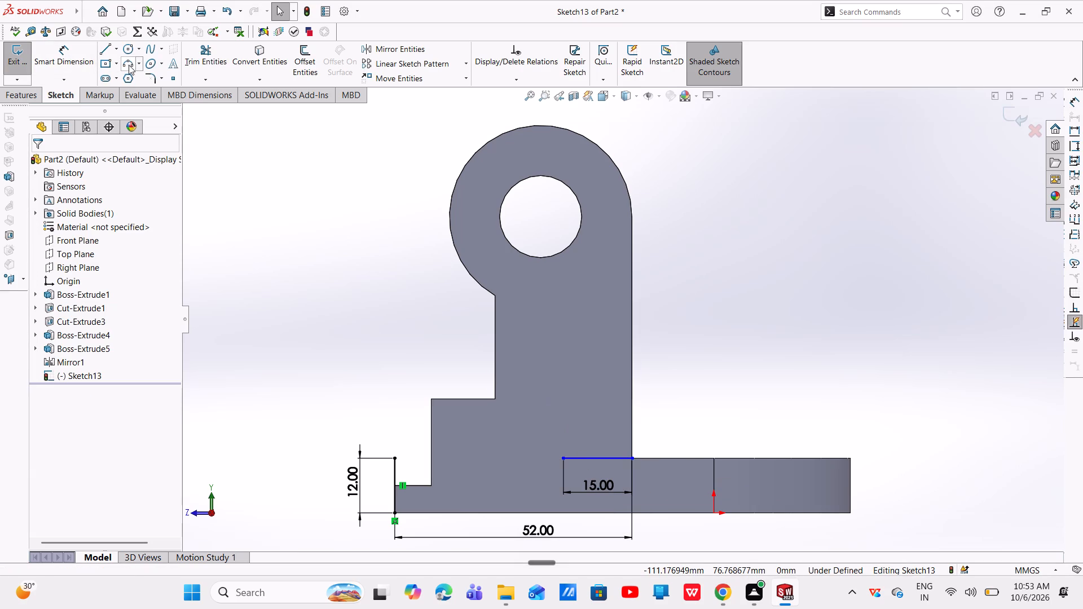
Sketch a circle centred on the free end of the 15 mm line and set its diameter to 10 mm.
click(121, 49)
click(561, 460)
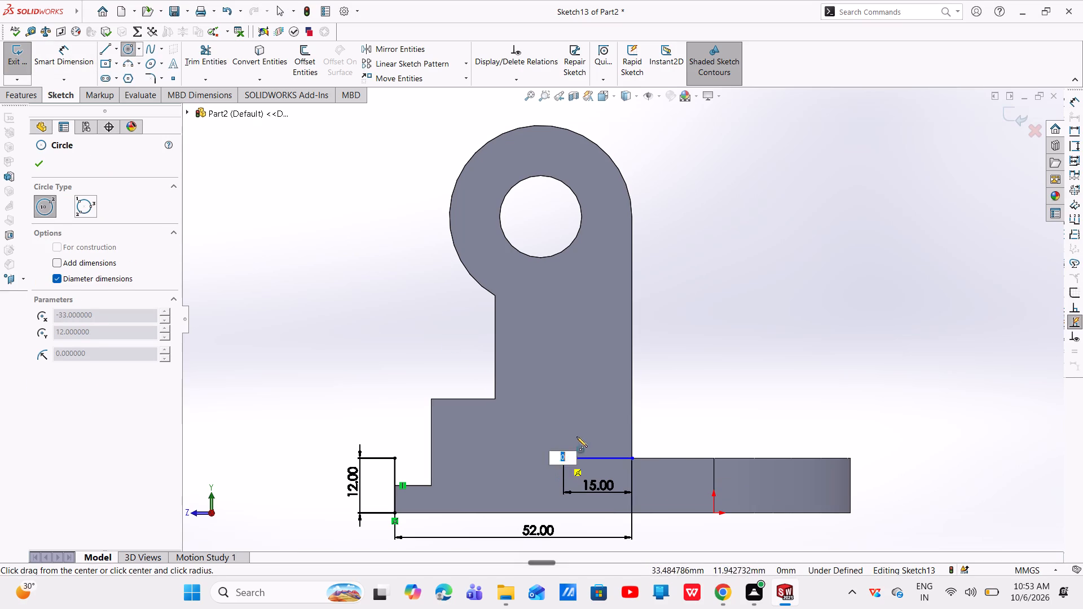
click(571, 433)
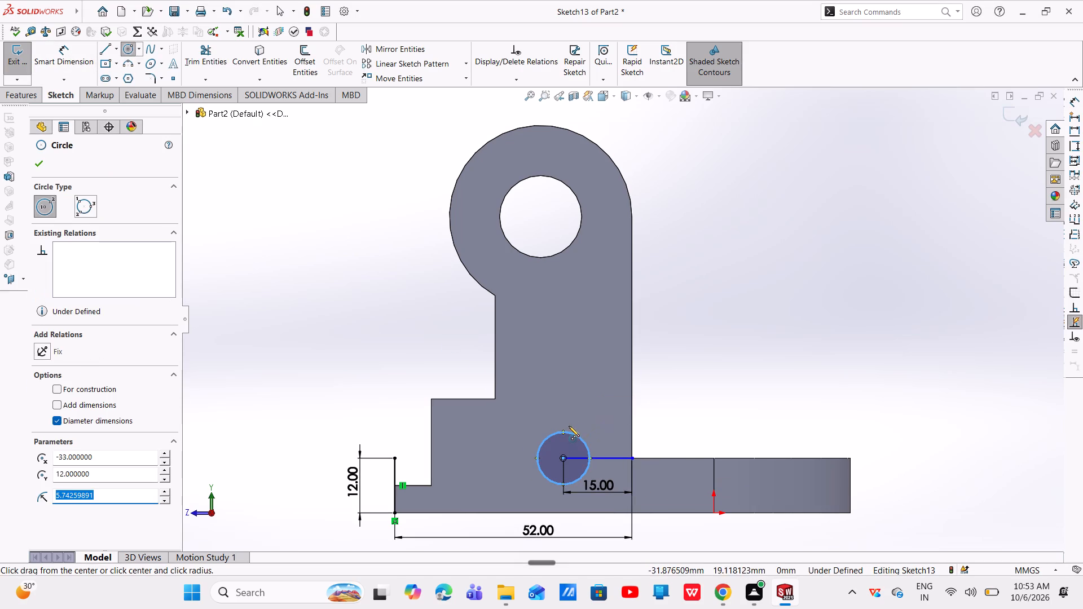
key(Escape)
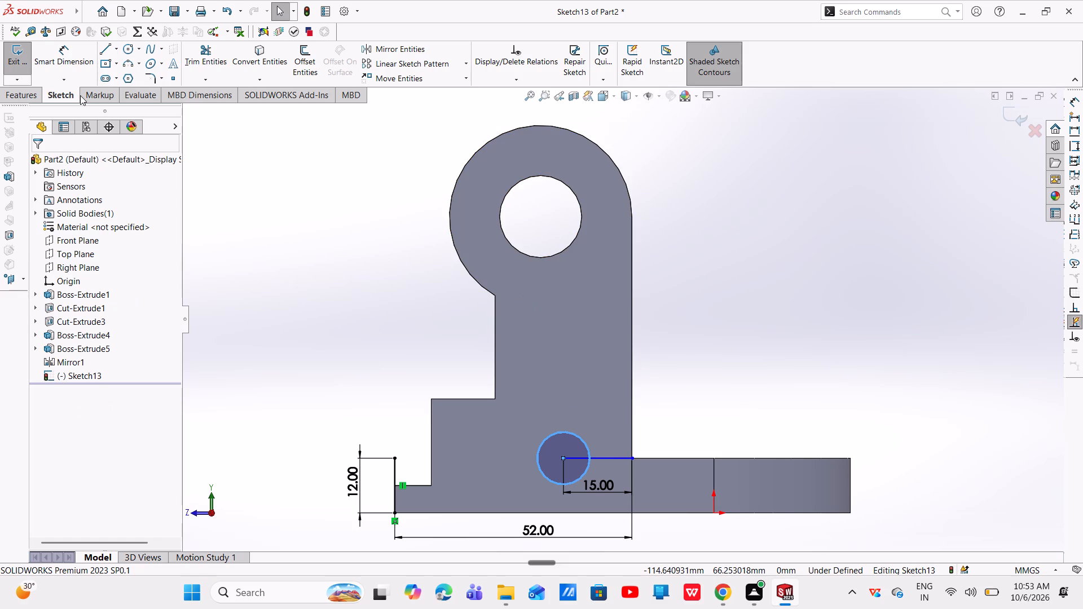
click(74, 68)
click(581, 441)
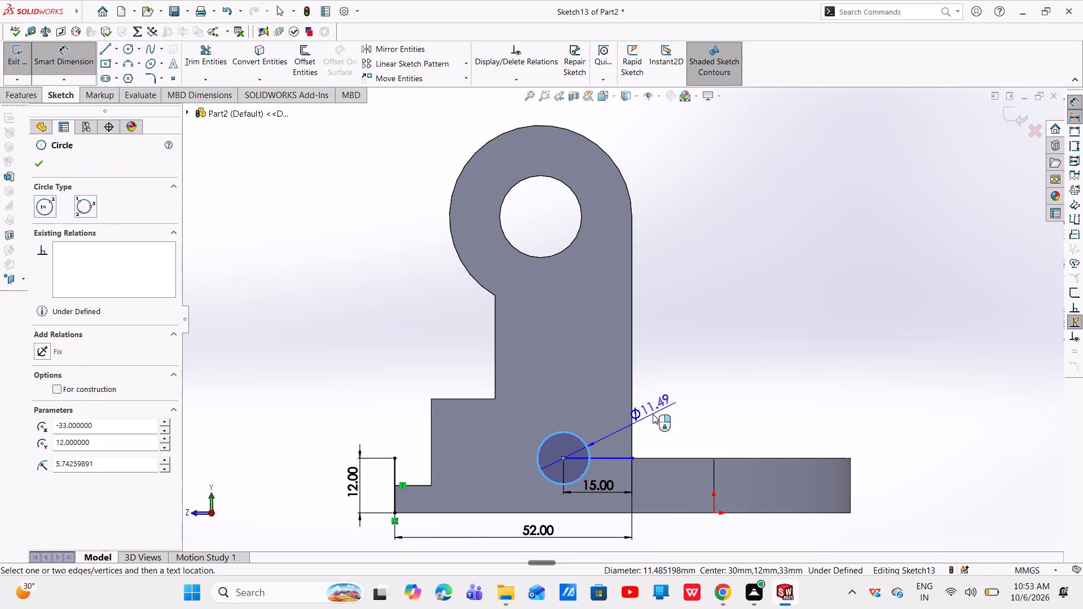
click(652, 429)
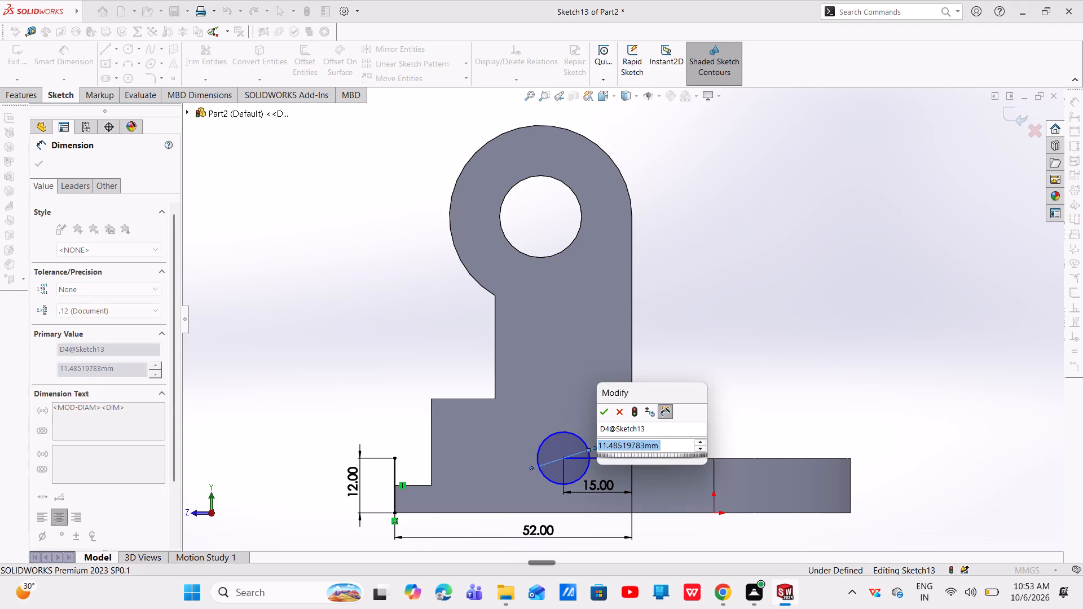
key(BackSpace)
text(10)
key(Return)
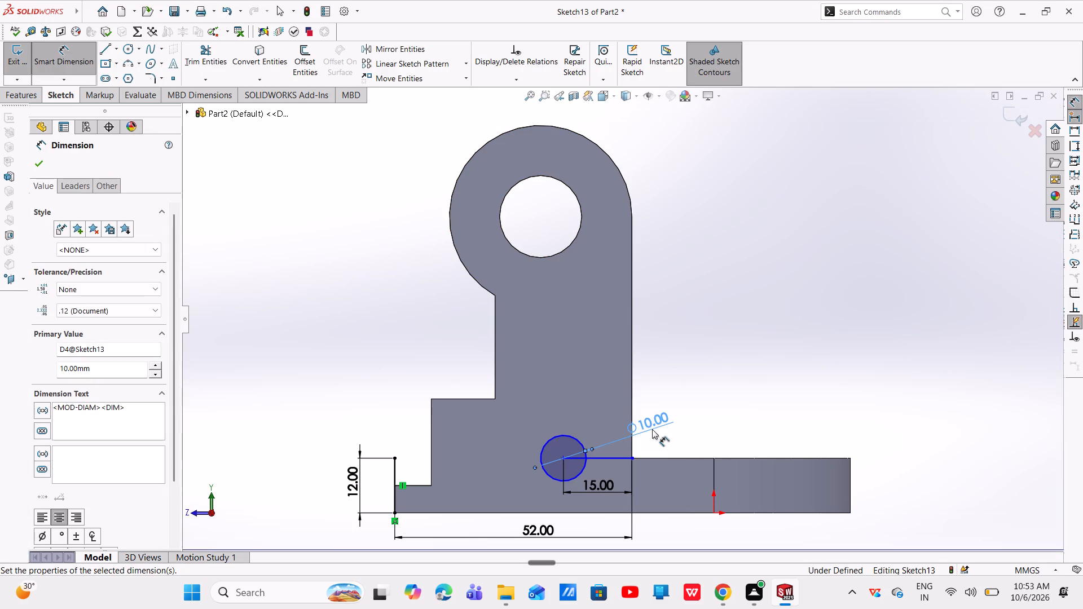
key(Escape)
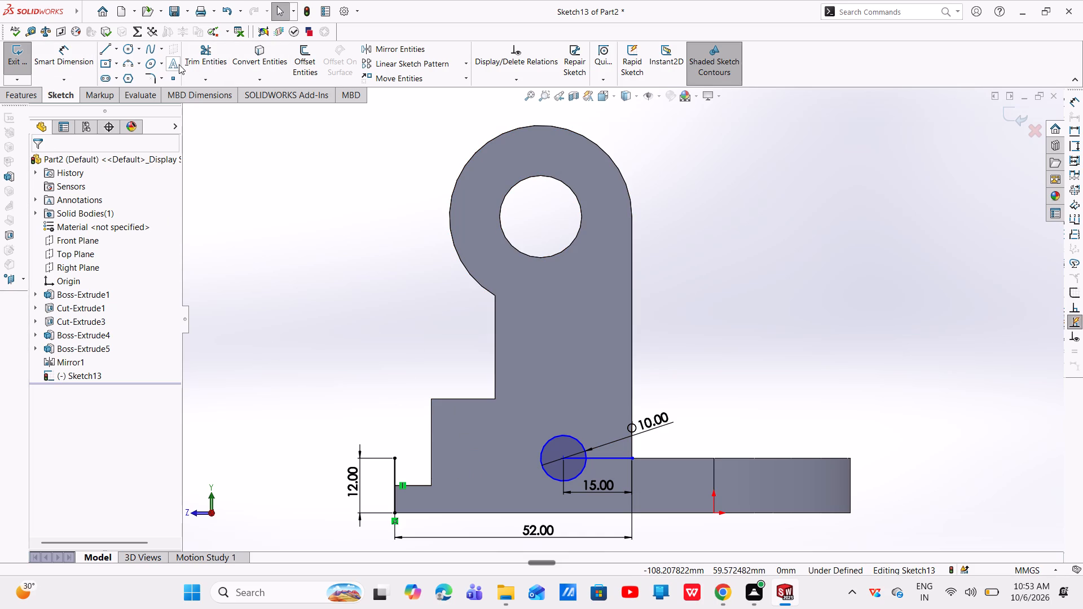
Cut-extrude only the 10 mm circle region as a blind cut 151.5 mm deep through the part's full width.
click(39, 102)
click(213, 62)
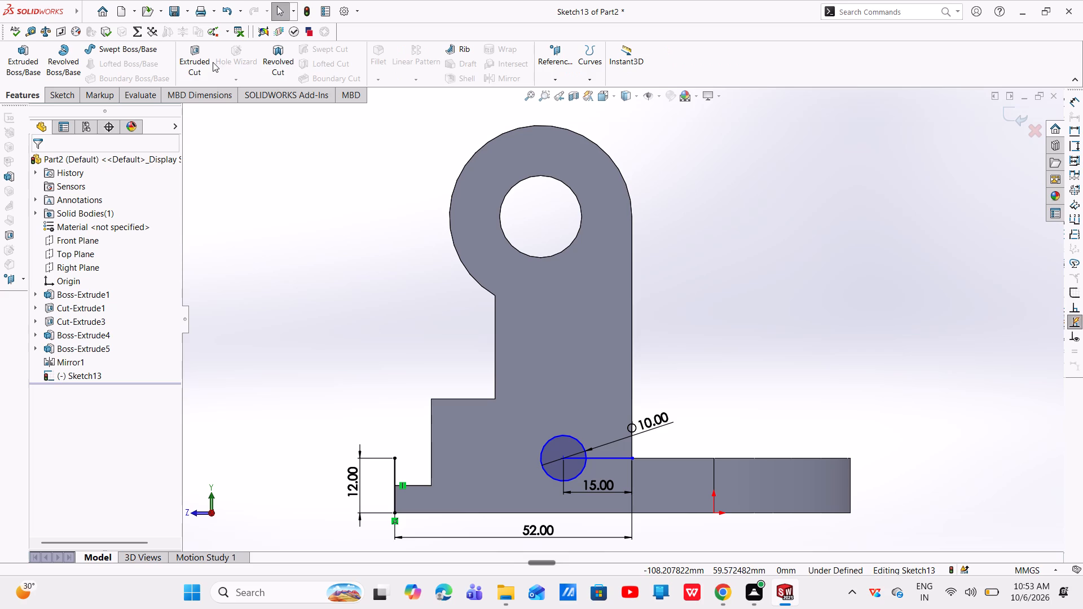
click(209, 63)
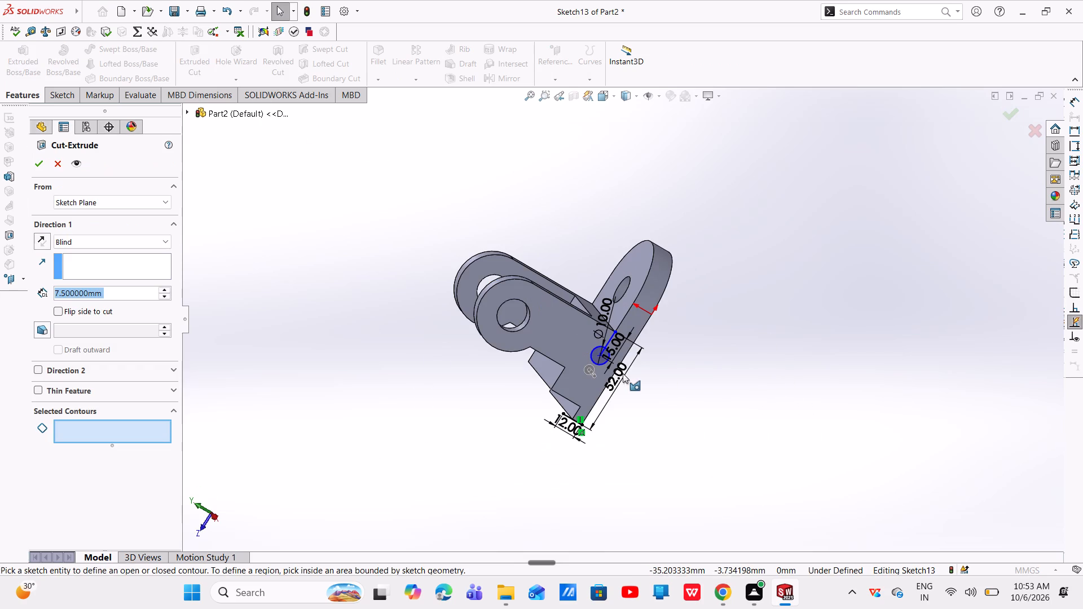
middle_drag(623, 373, 665, 372)
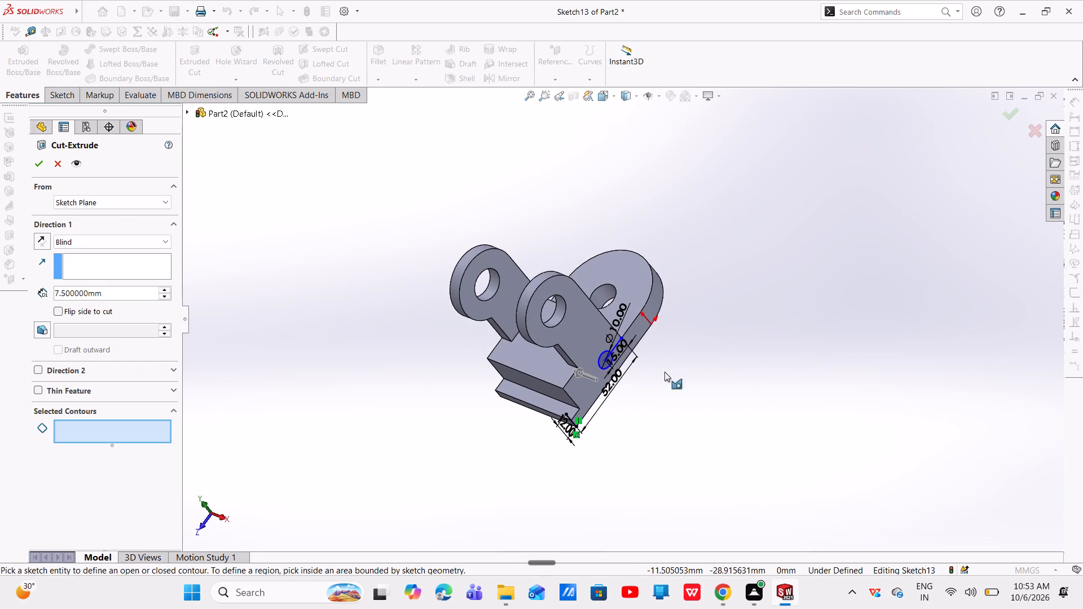
drag(582, 375, 484, 334)
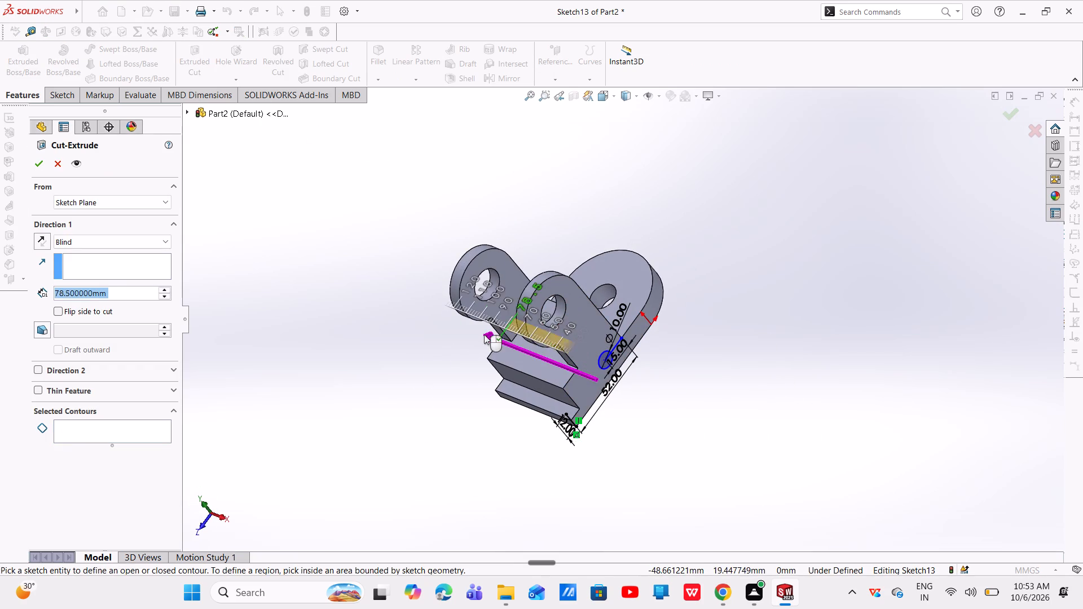
drag(484, 334, 398, 314)
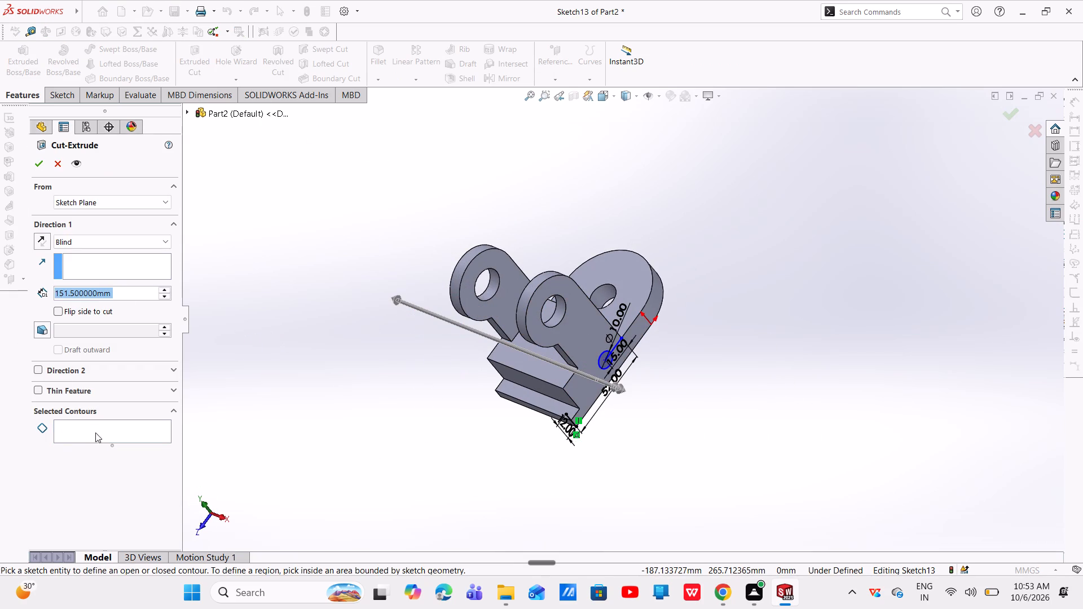
click(96, 424)
scroll(598, 352, down, 6)
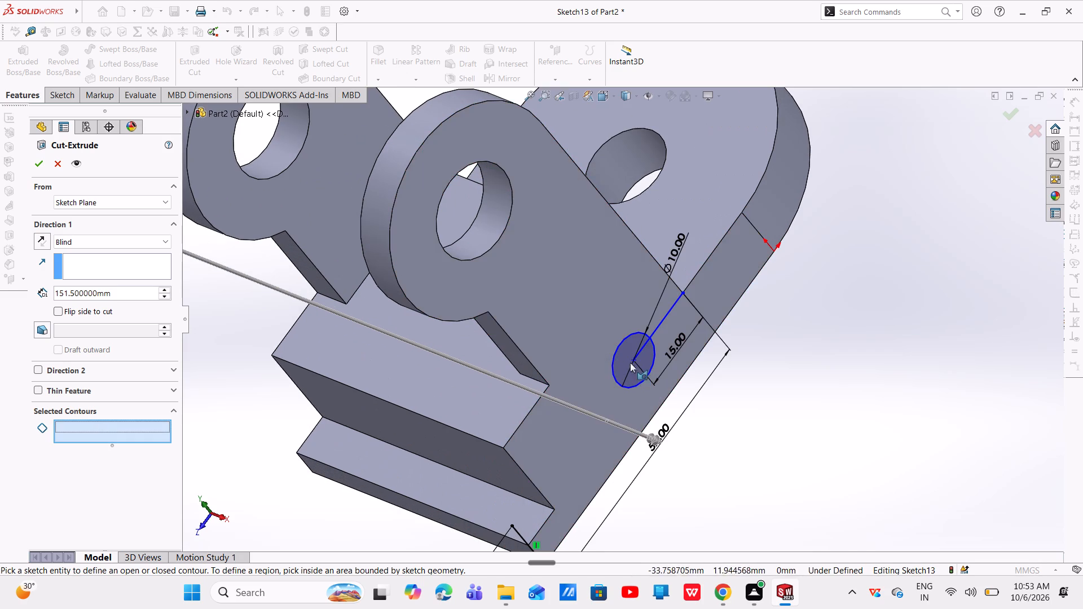
click(628, 352)
scroll(433, 368, up, 3)
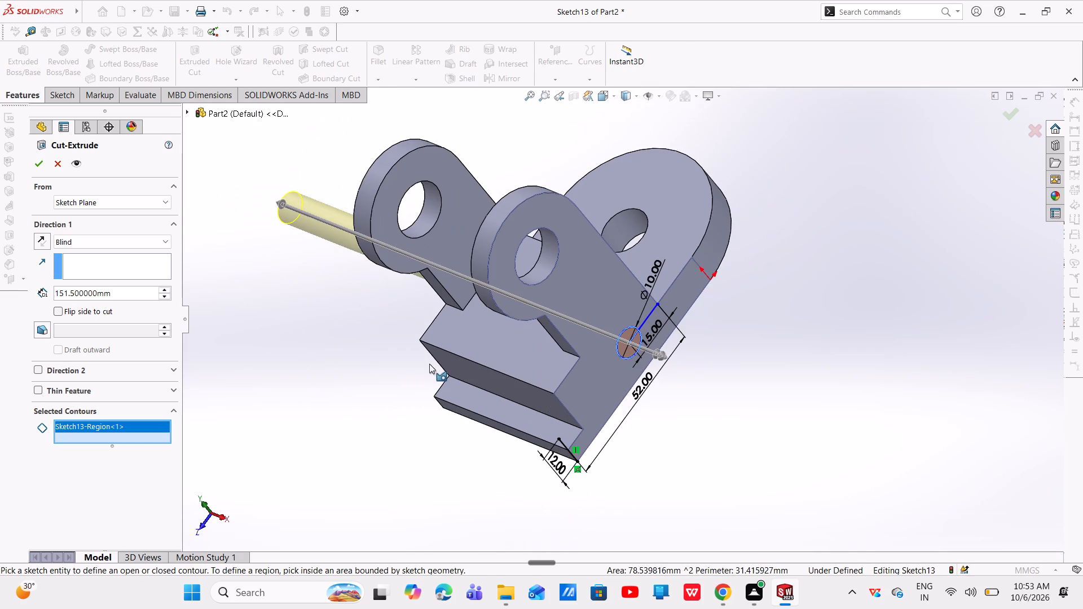
click(37, 165)
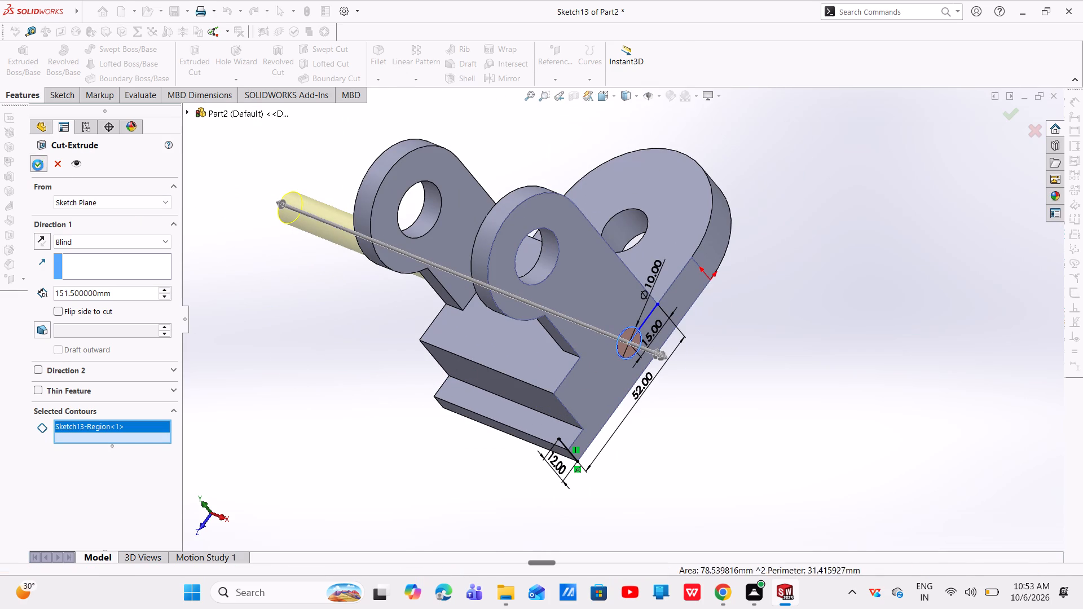
Examine the new cross hole and the whole part from several viewing angles.
middle_drag(629, 410, 712, 360)
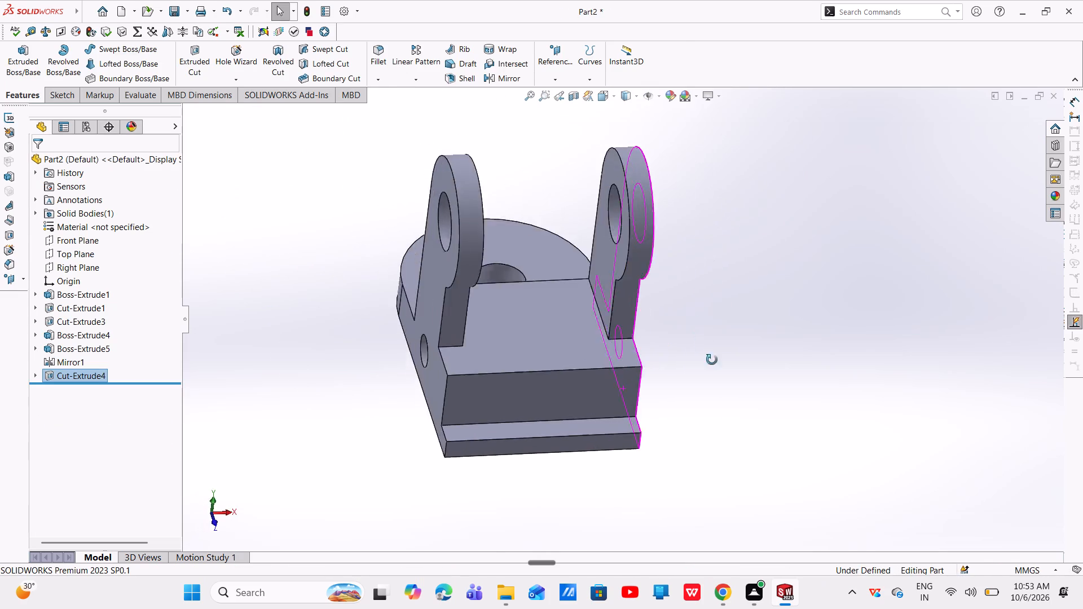
middle_drag(712, 360, 732, 418)
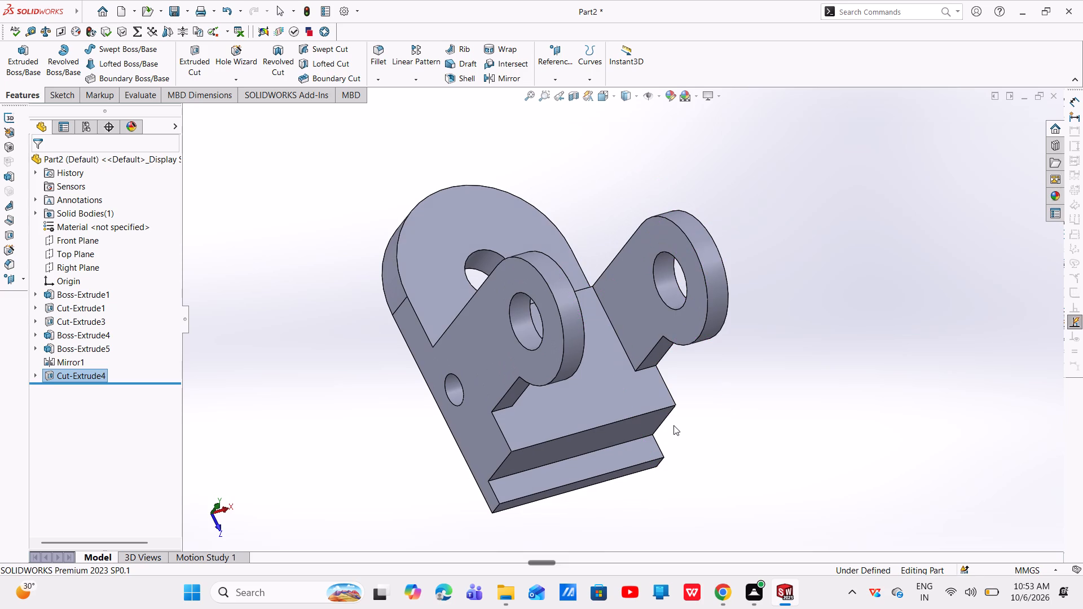
scroll(521, 427, up, 5)
scroll(583, 441, up, 2)
middle_drag(583, 441, 432, 320)
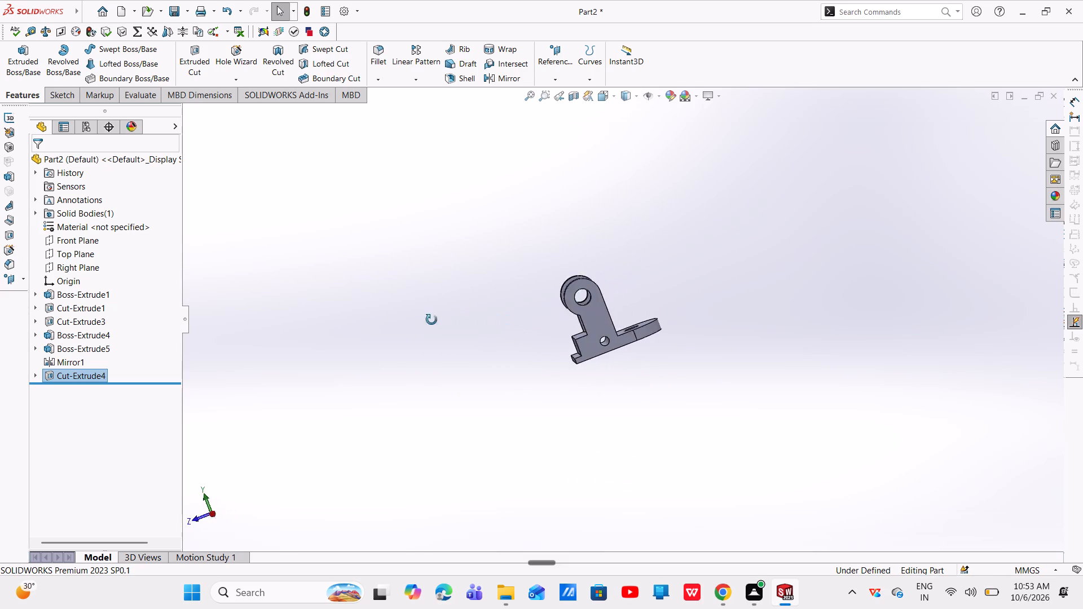
middle_drag(432, 320, 377, 407)
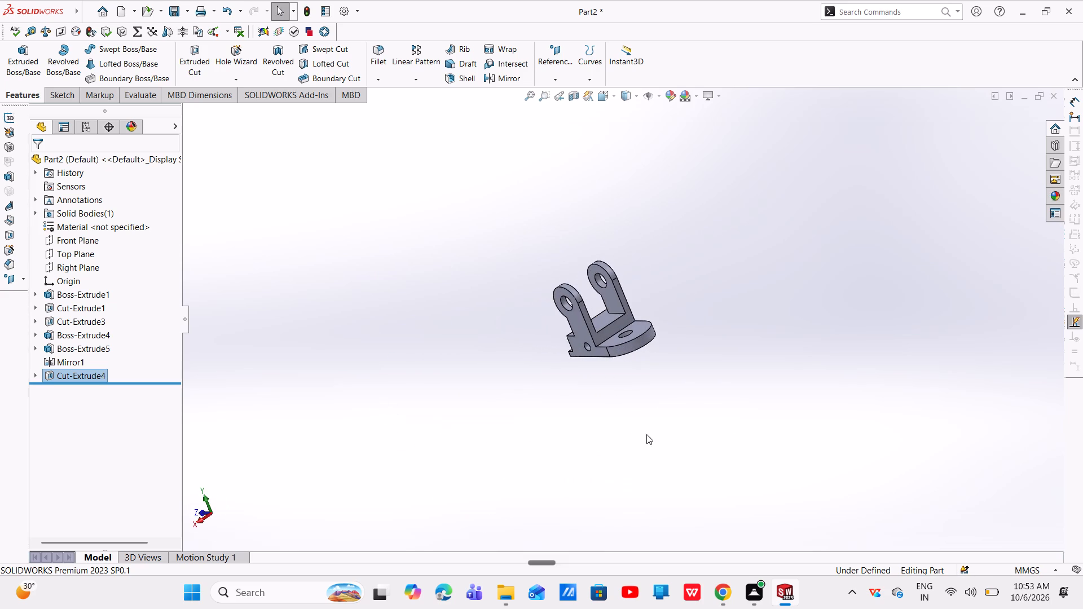
scroll(607, 426, down, 1)
middle_drag(598, 430, 552, 440)
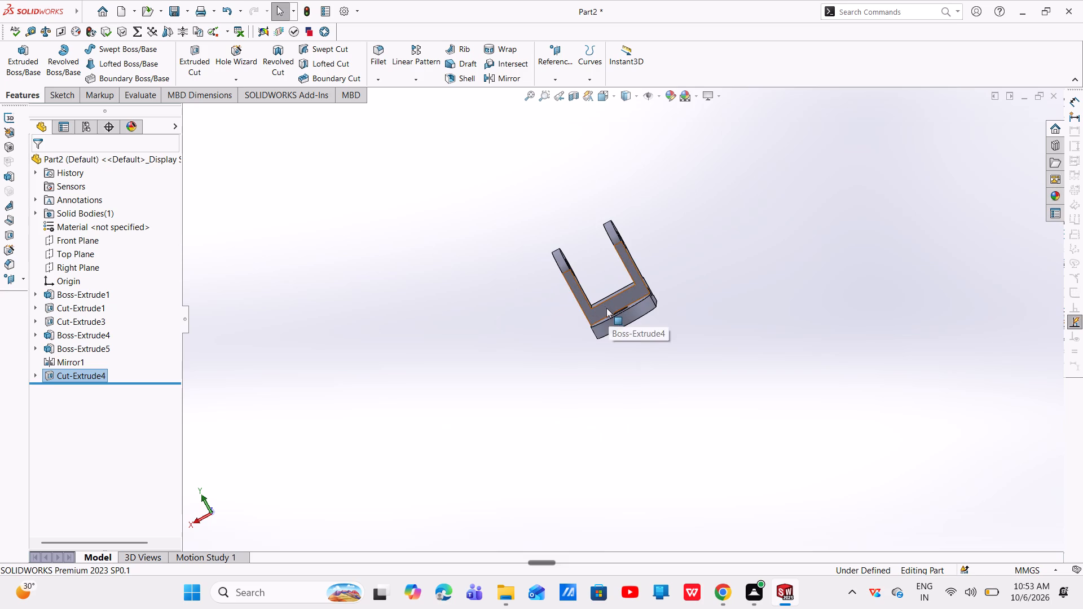
Start a sketch on the block's U-shaped face and draw a circle about 17 mm across, centred on the edge between the uprights.
click(605, 306)
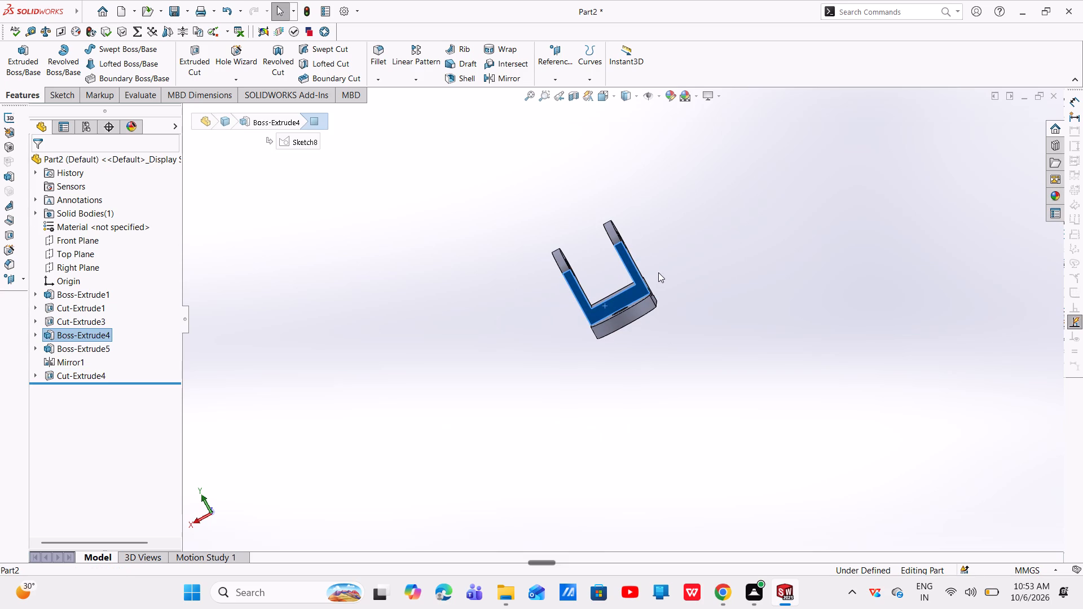
key(Escape)
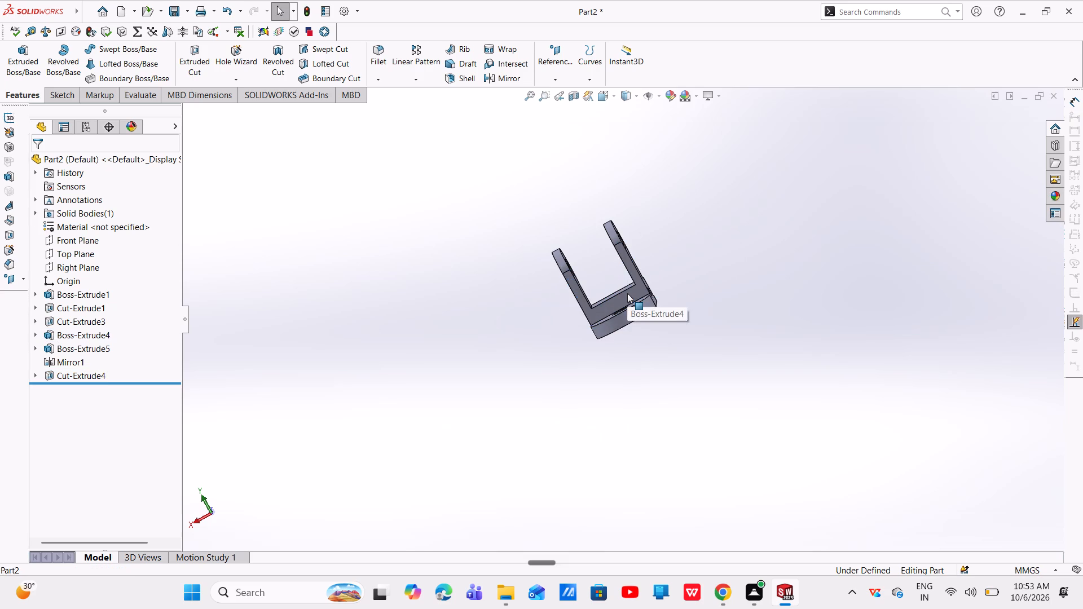
click(627, 293)
click(672, 264)
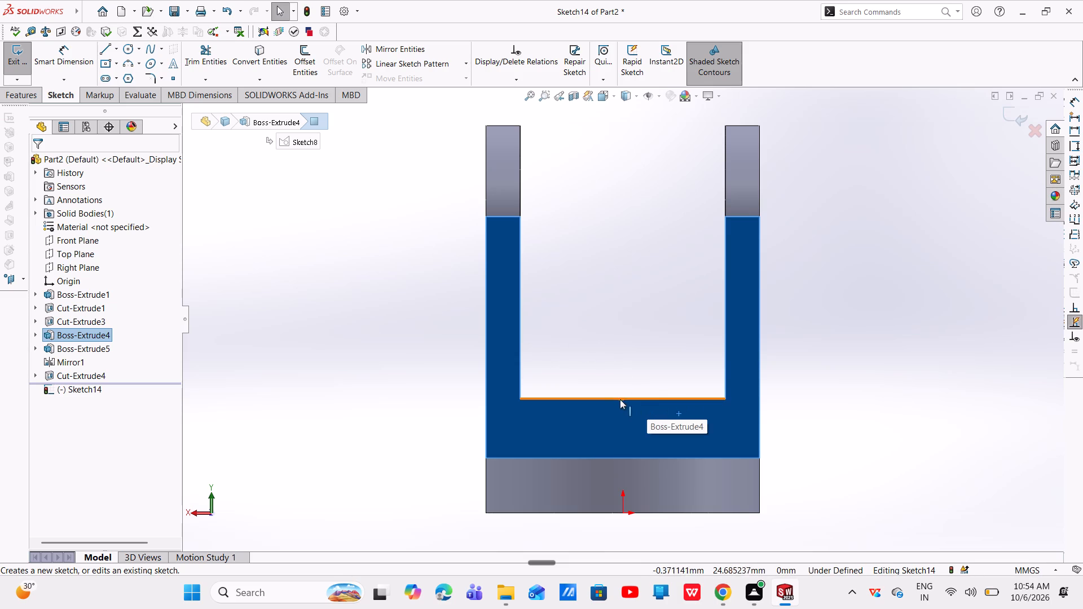
click(129, 47)
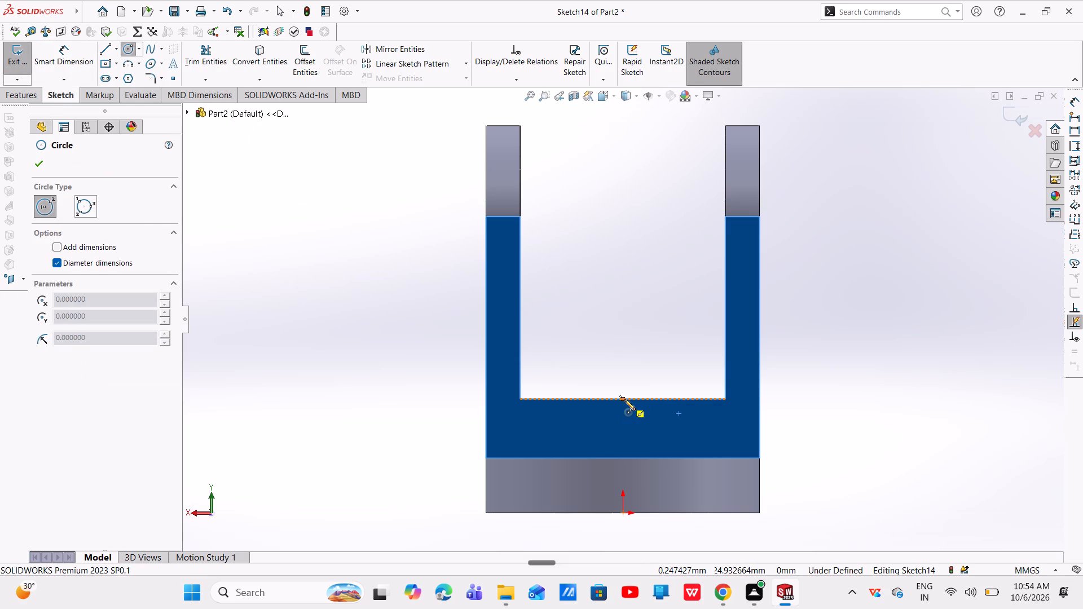
click(624, 399)
click(629, 360)
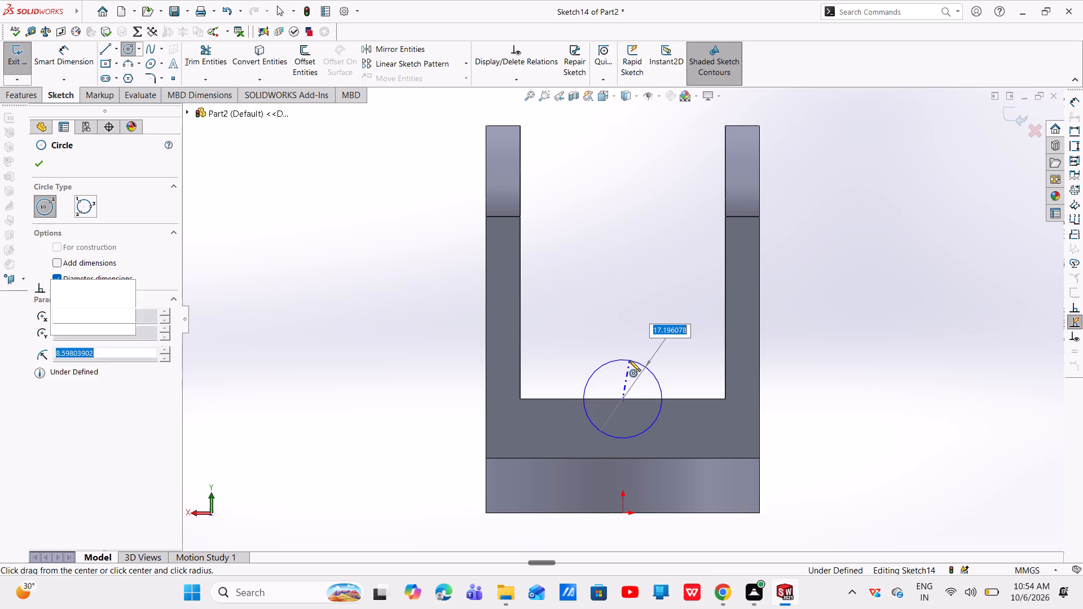
key(Escape)
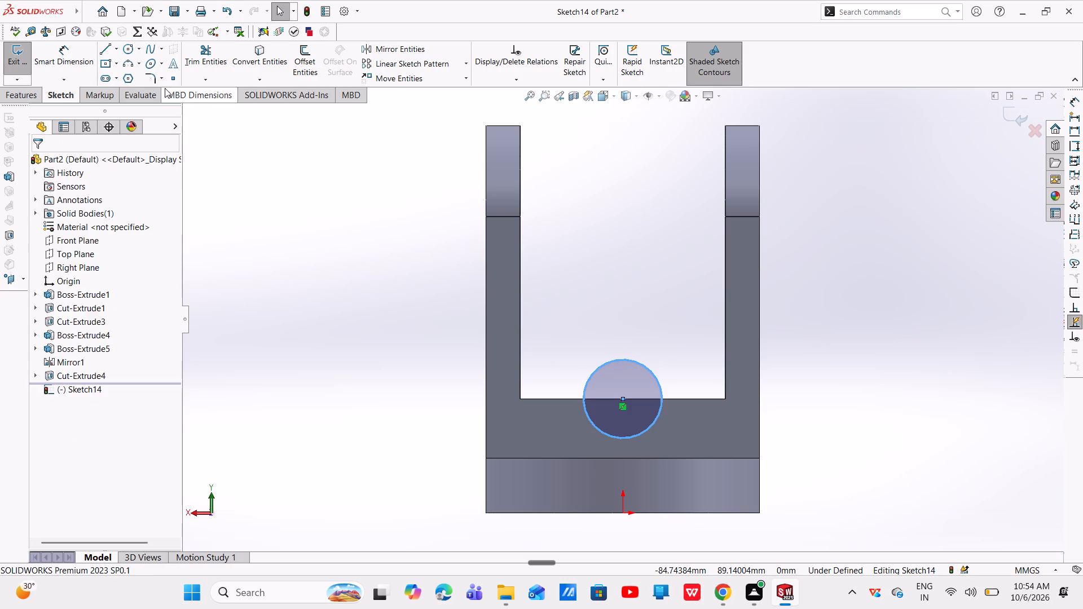
Dimension the circle and set its diameter to 26 mm.
click(64, 50)
click(661, 398)
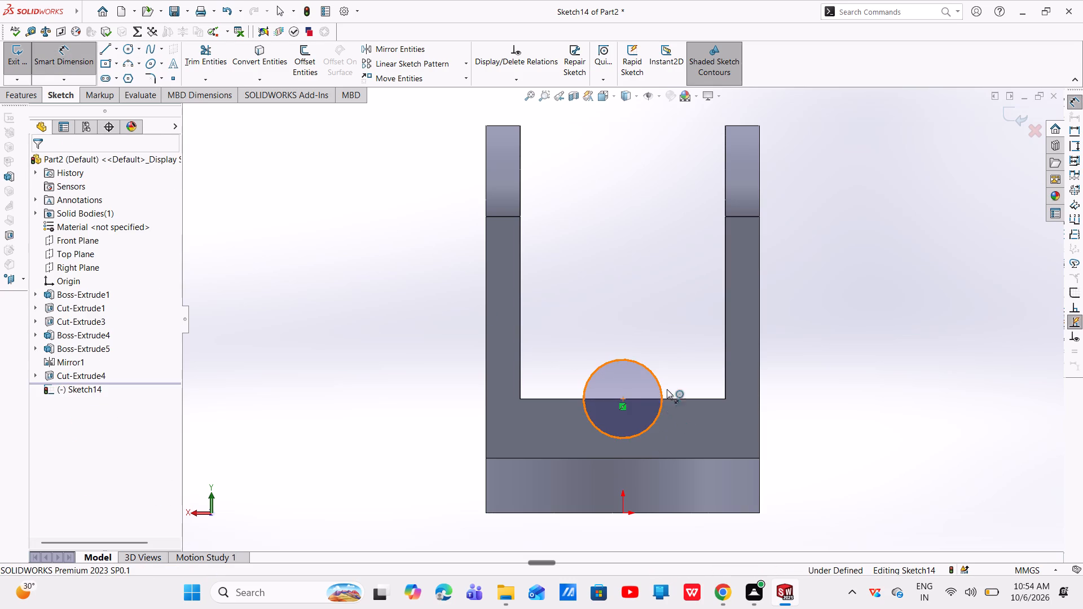
click(688, 369)
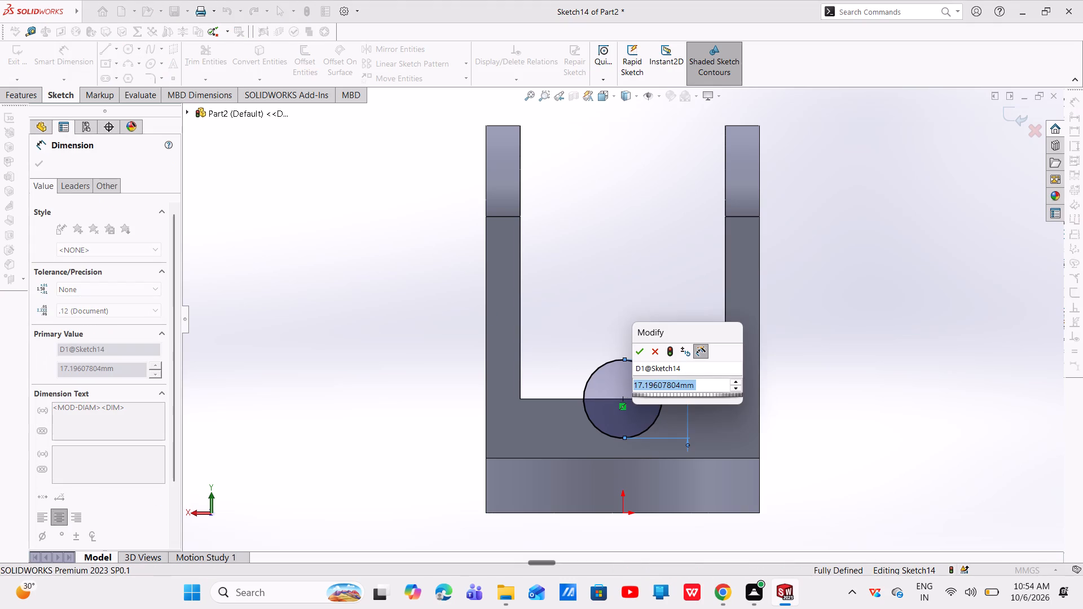
key(BackSpace)
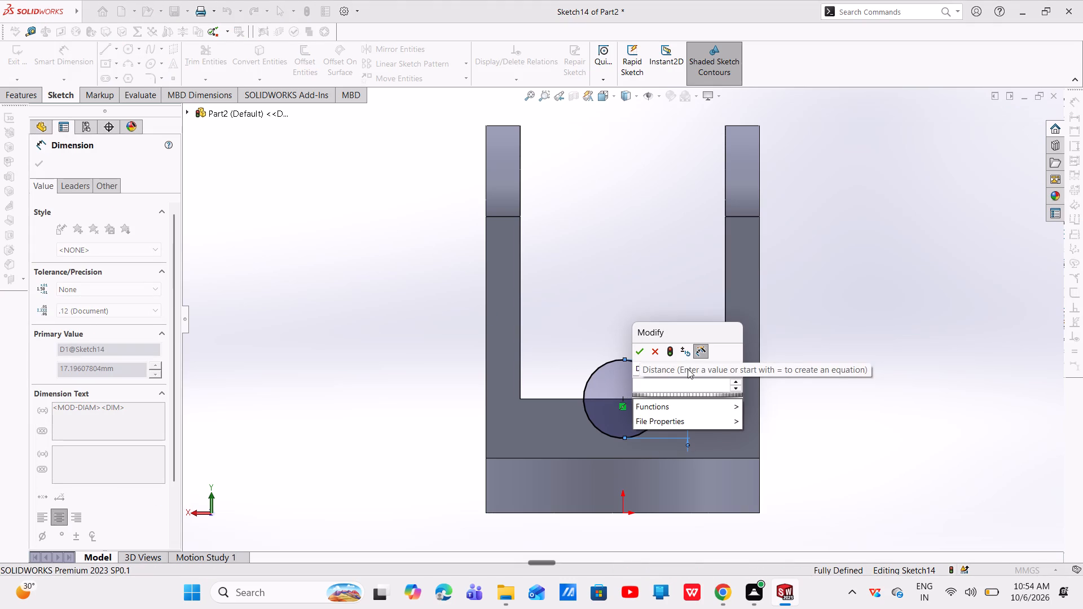
text(13)
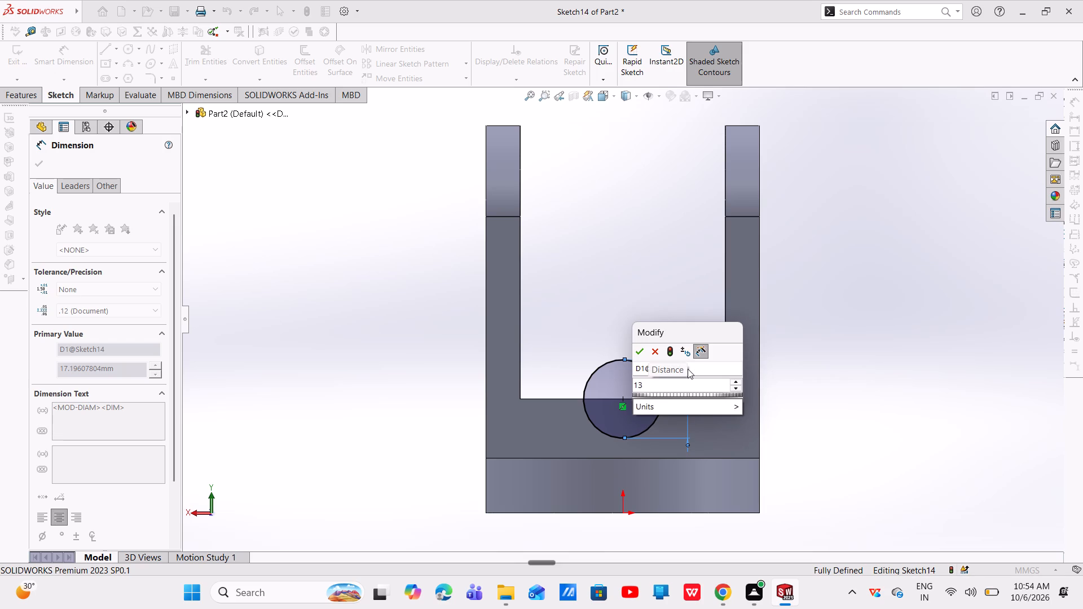
key(BackSpace)
key(BackSpace)
key(BackSpace)
text(23)
key(BackSpace)
key(6)
key(Return)
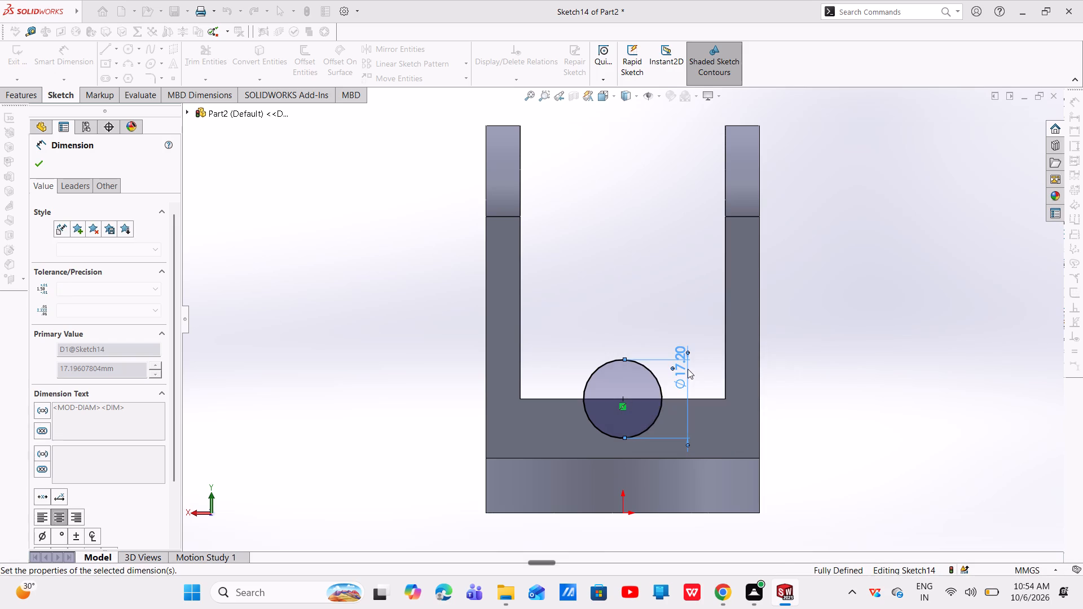
key(Escape)
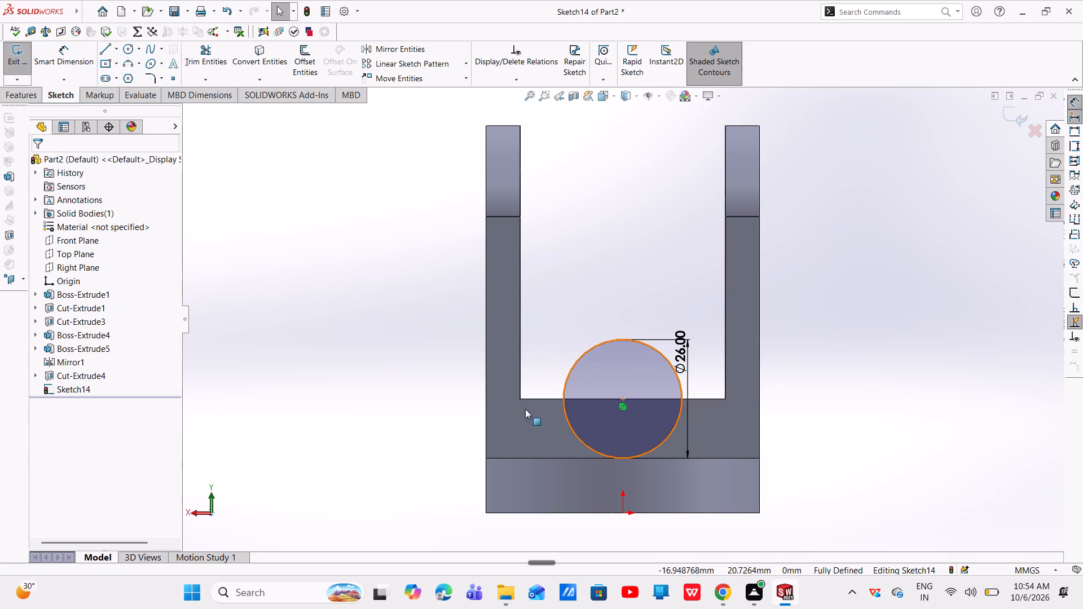
Cut-extrude the 26 mm circle with the Through All end condition to groove the block between the uprights.
click(28, 93)
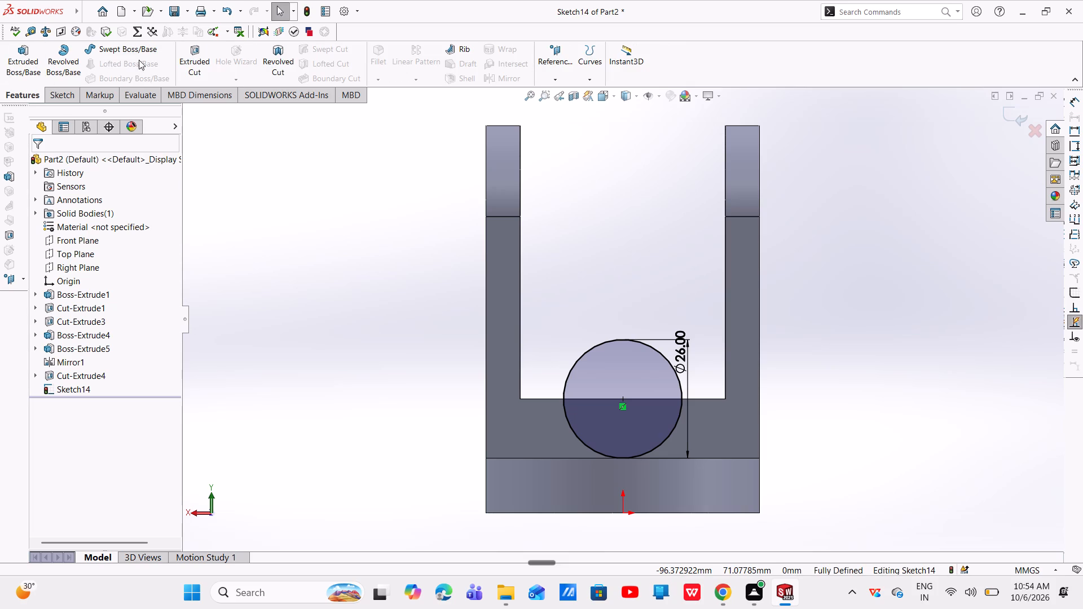
click(186, 59)
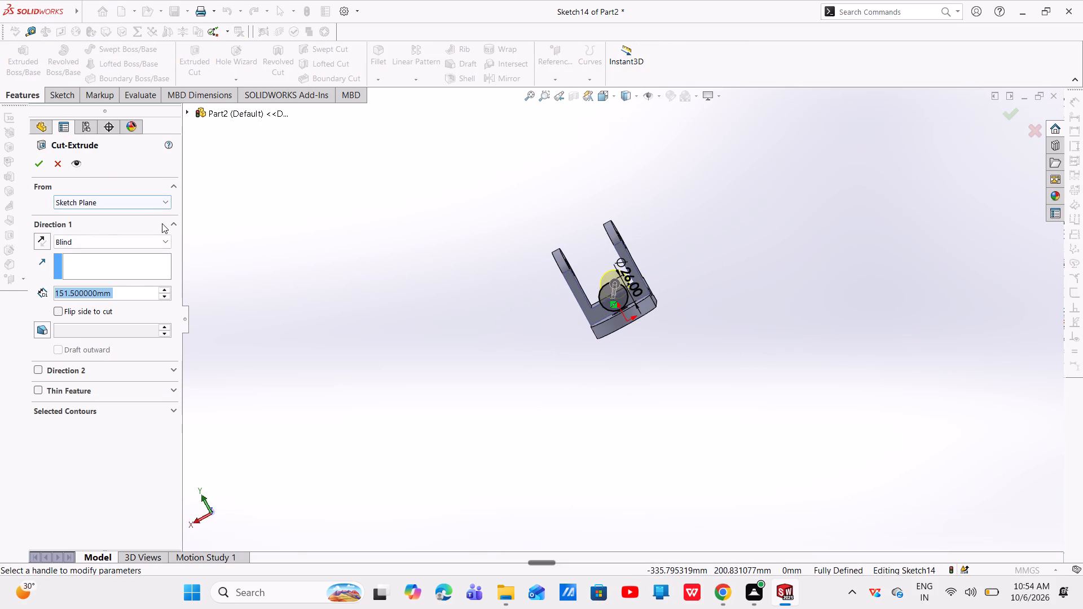
click(165, 236)
click(96, 260)
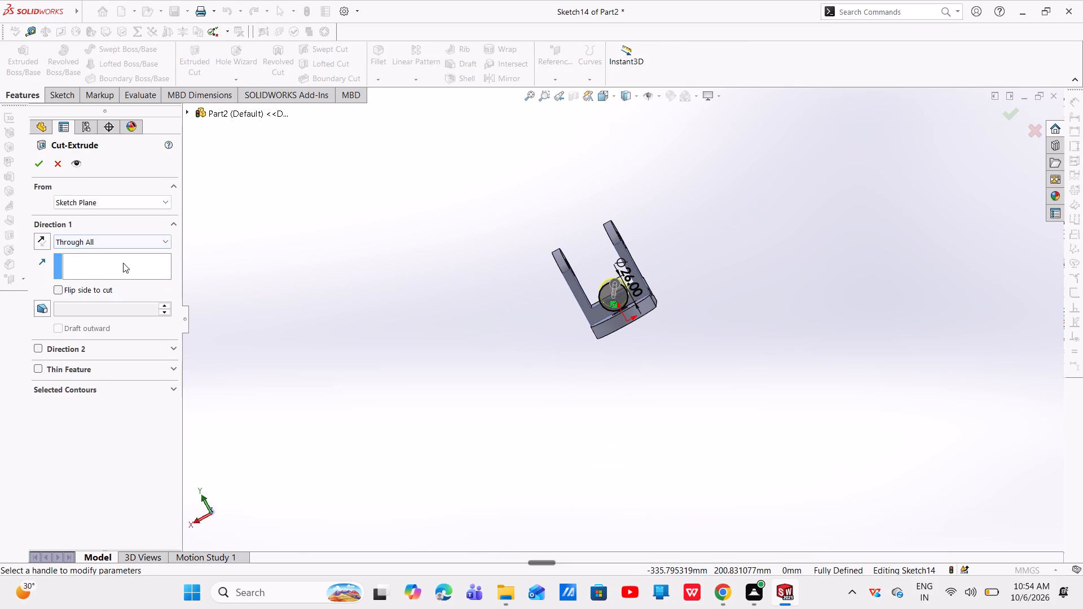
middle_drag(597, 353, 426, 457)
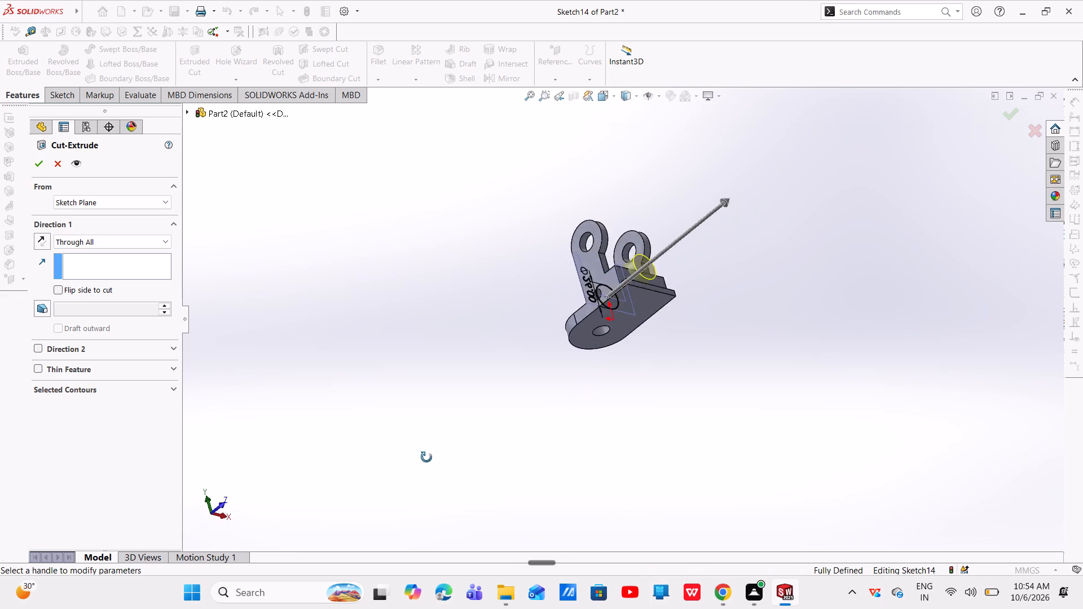
middle_drag(426, 457, 520, 582)
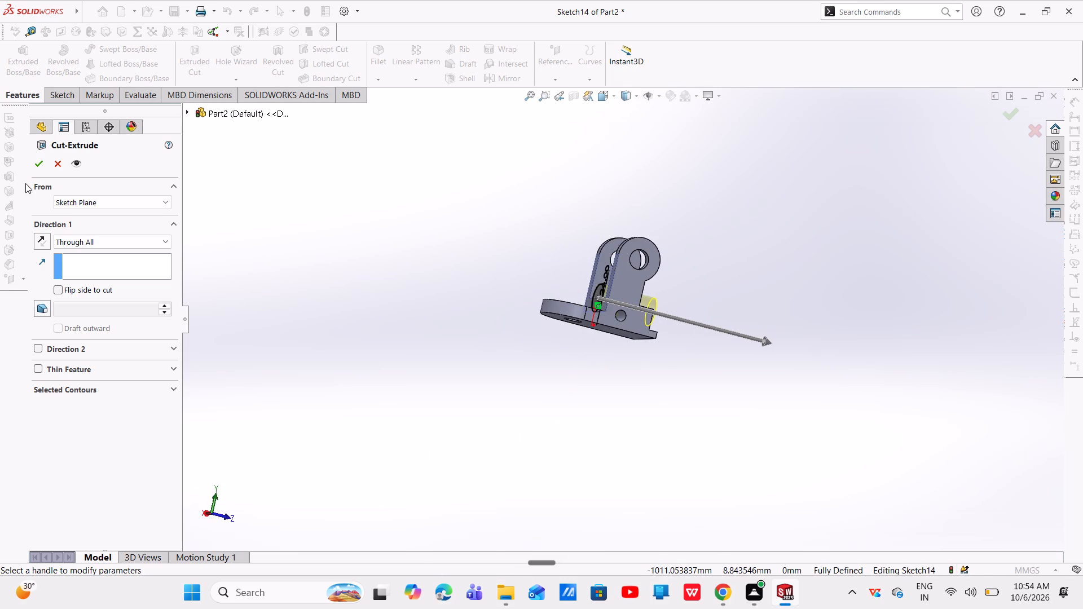
click(42, 167)
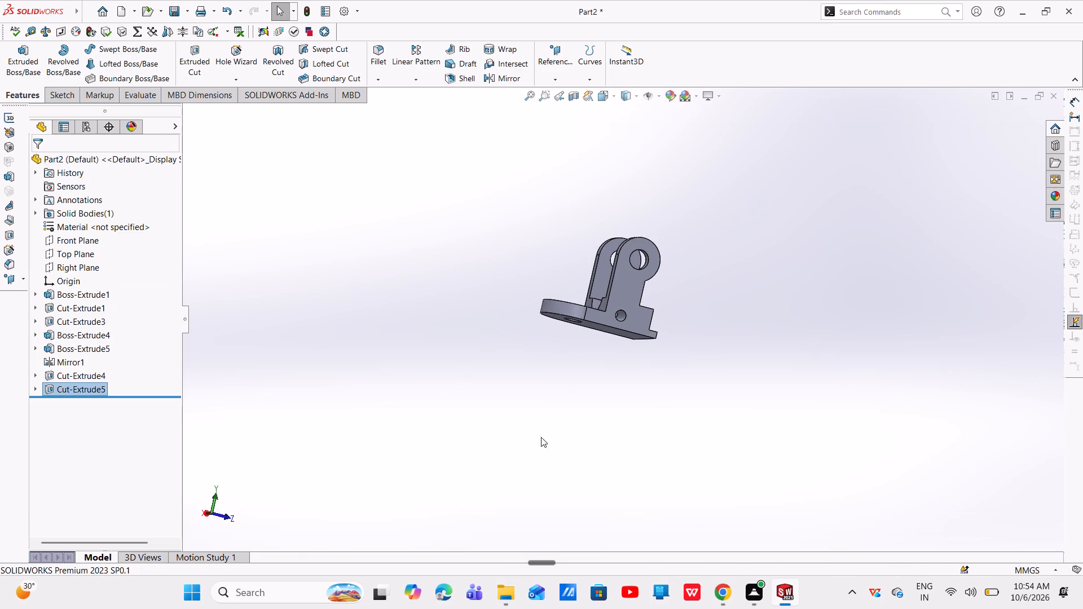
Delete the 10 mm cross-hole cut, Cut-Extrude4, while keeping its absorbed sketch.
scroll(579, 386, up, 1)
middle_drag(579, 386, 438, 555)
scroll(573, 391, down, 1)
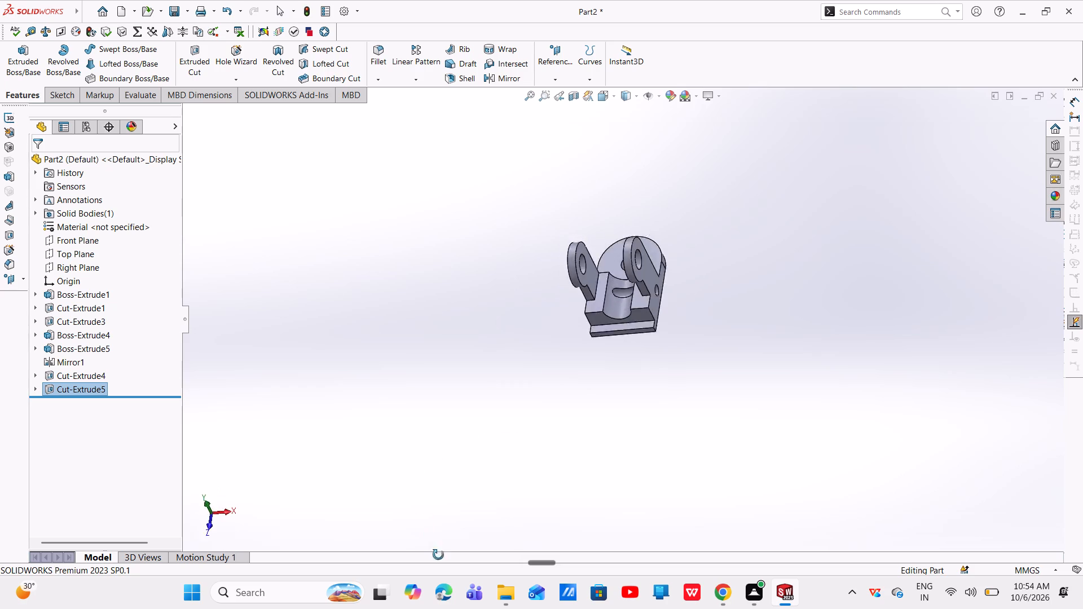
middle_drag(438, 555, 509, 559)
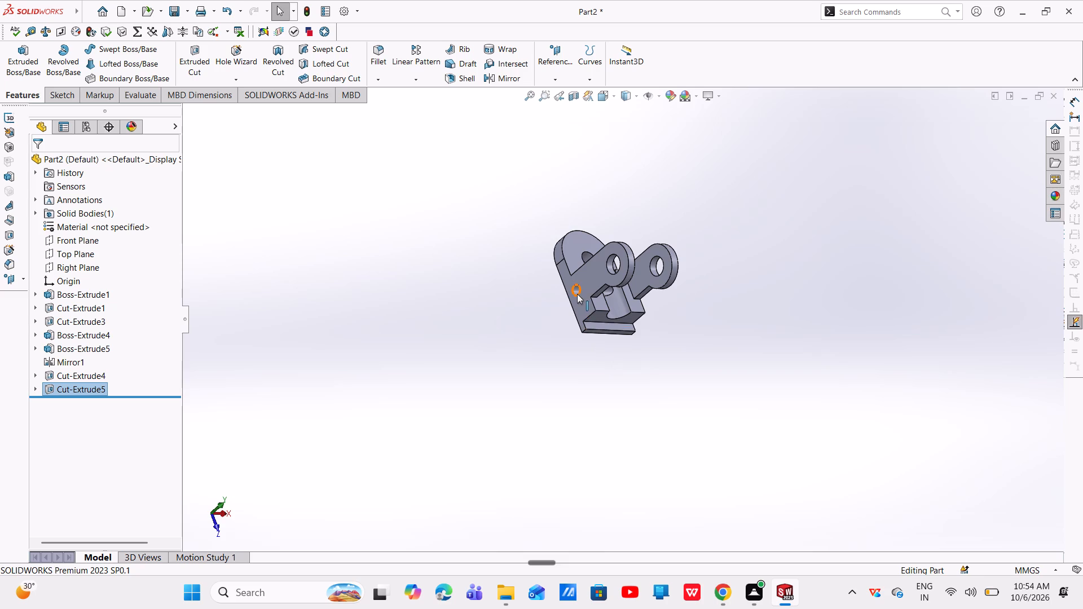
click(89, 373)
right_click(89, 373)
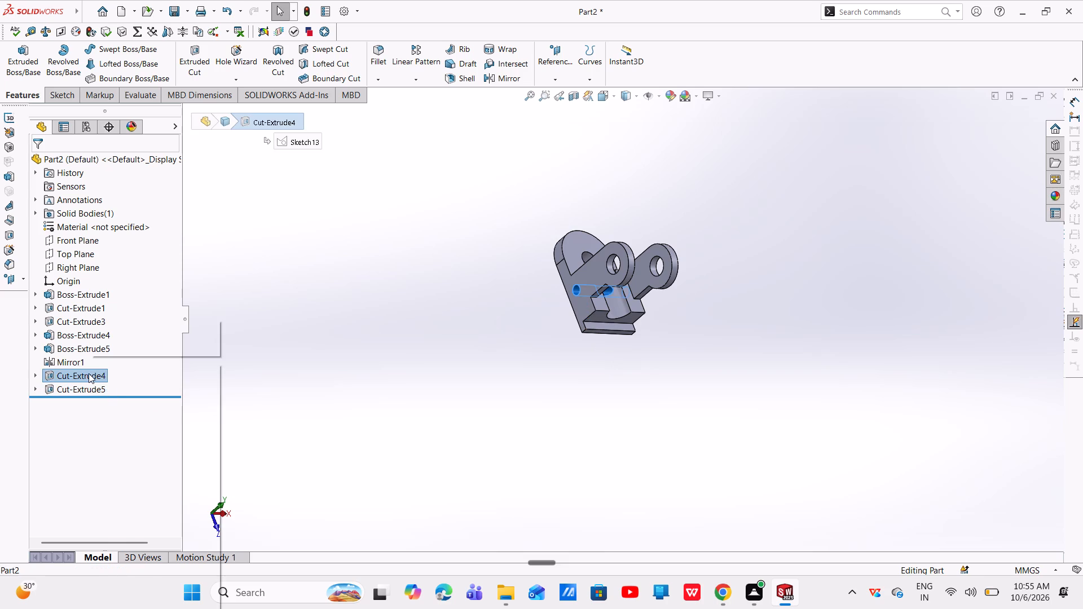
click(119, 421)
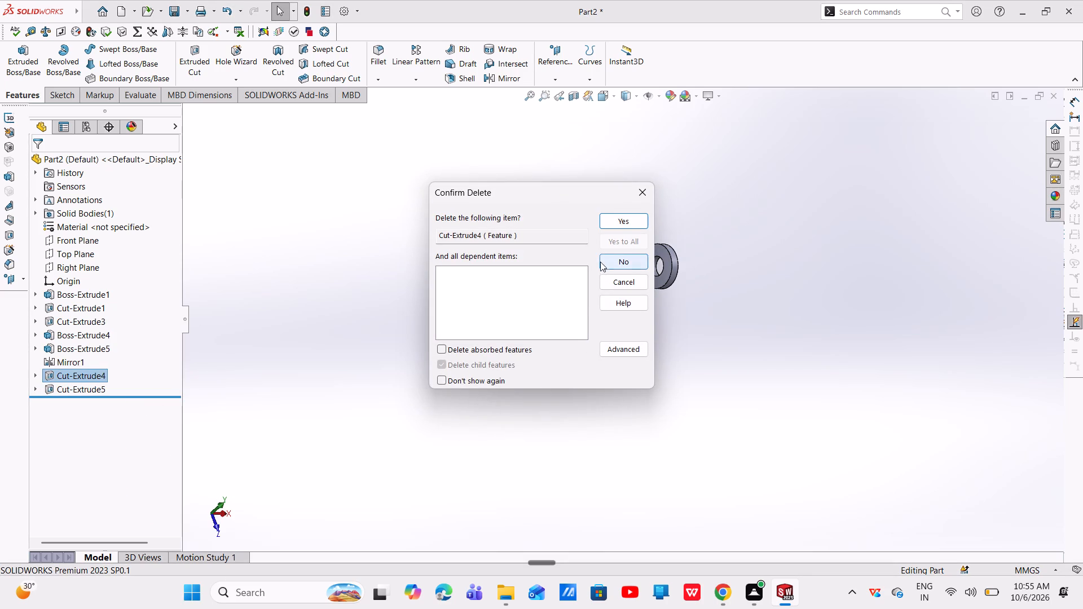
click(632, 223)
Start a new sketch on the part's flat side face, where the cross-hole circle lies.
scroll(627, 297, up, 1)
middle_drag(627, 297, 563, 295)
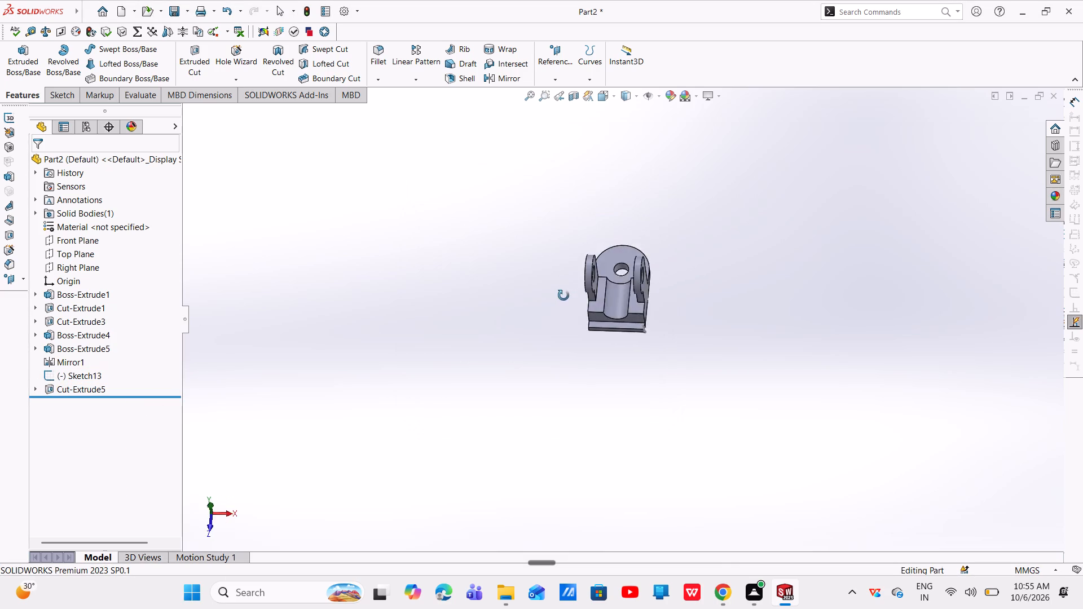
middle_drag(563, 295, 476, 259)
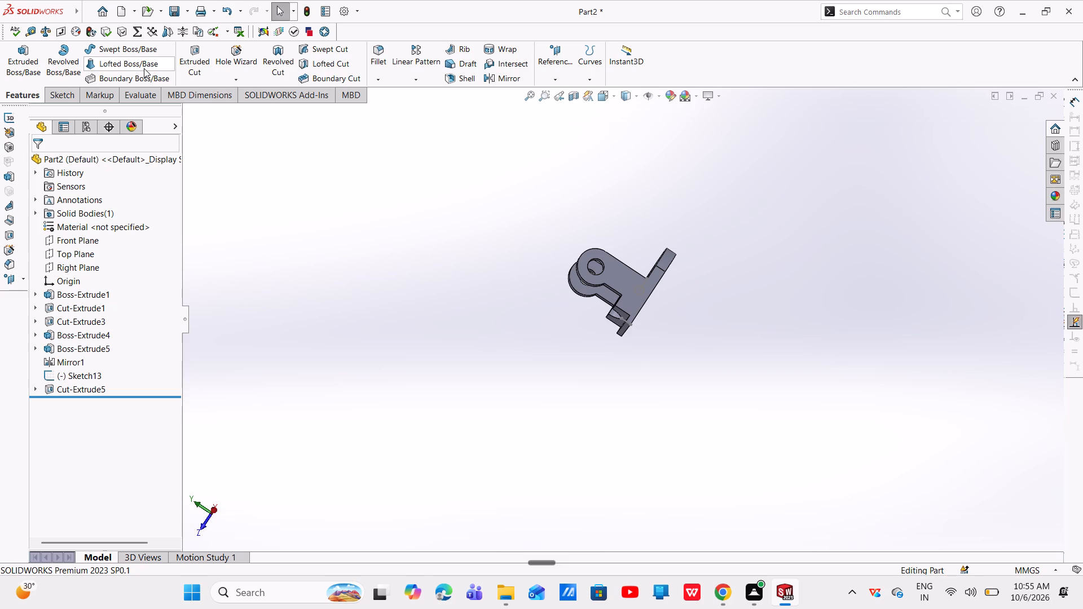
click(633, 295)
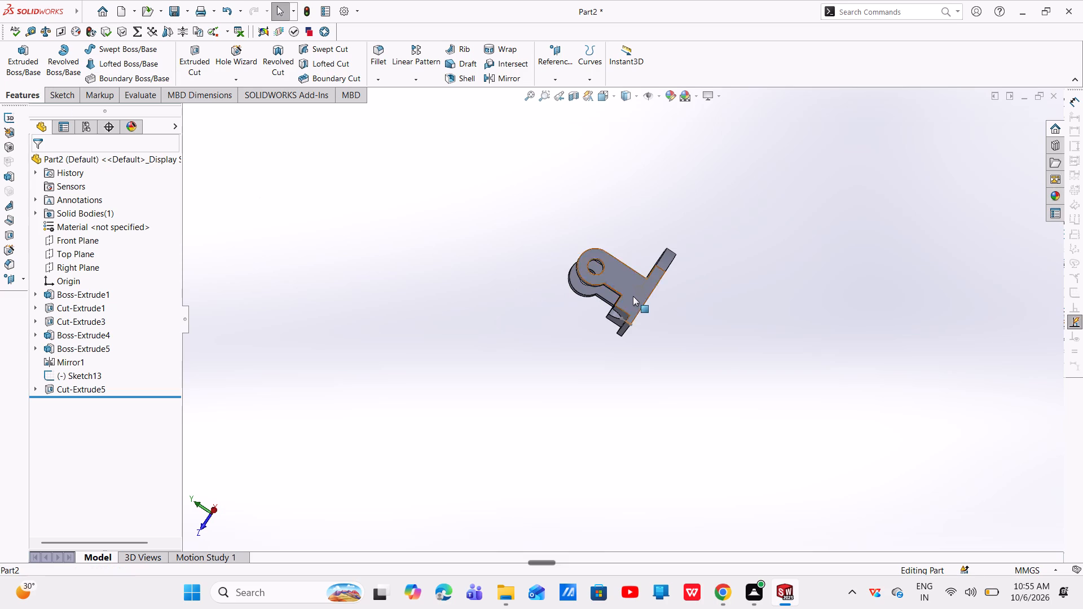
click(681, 260)
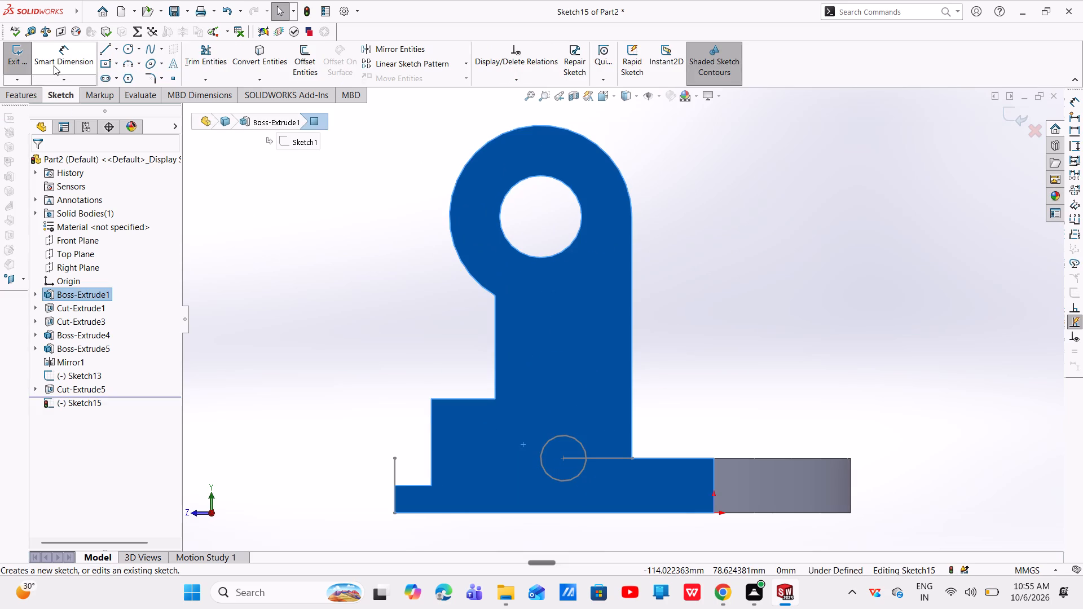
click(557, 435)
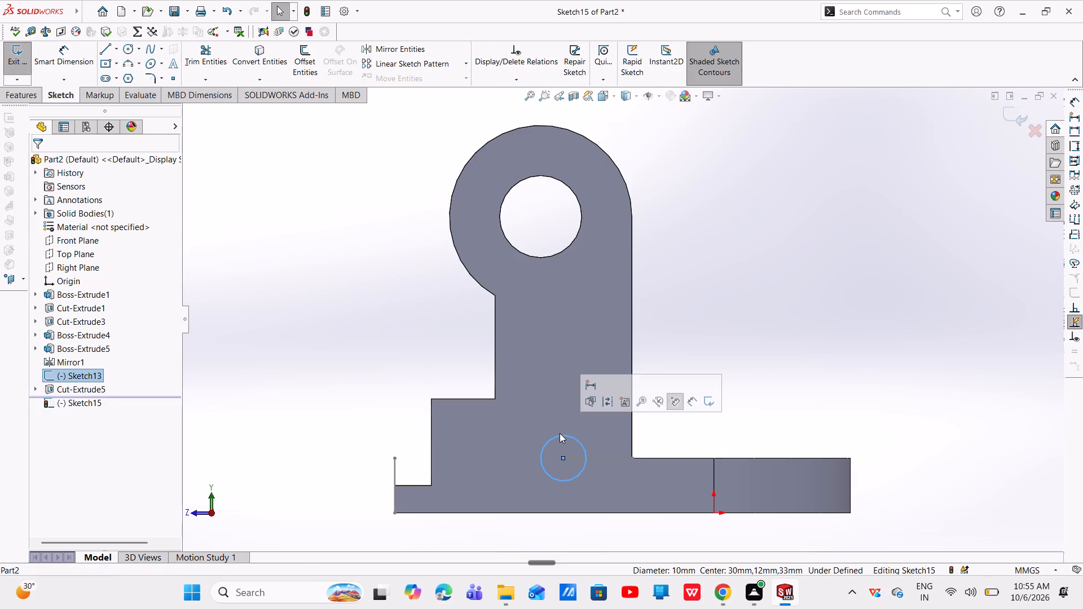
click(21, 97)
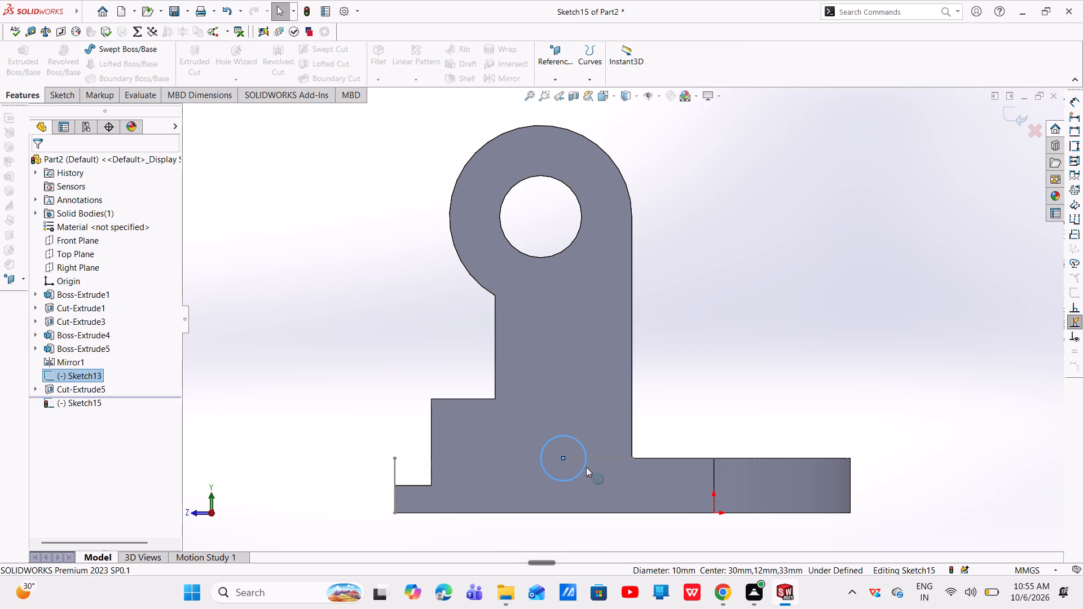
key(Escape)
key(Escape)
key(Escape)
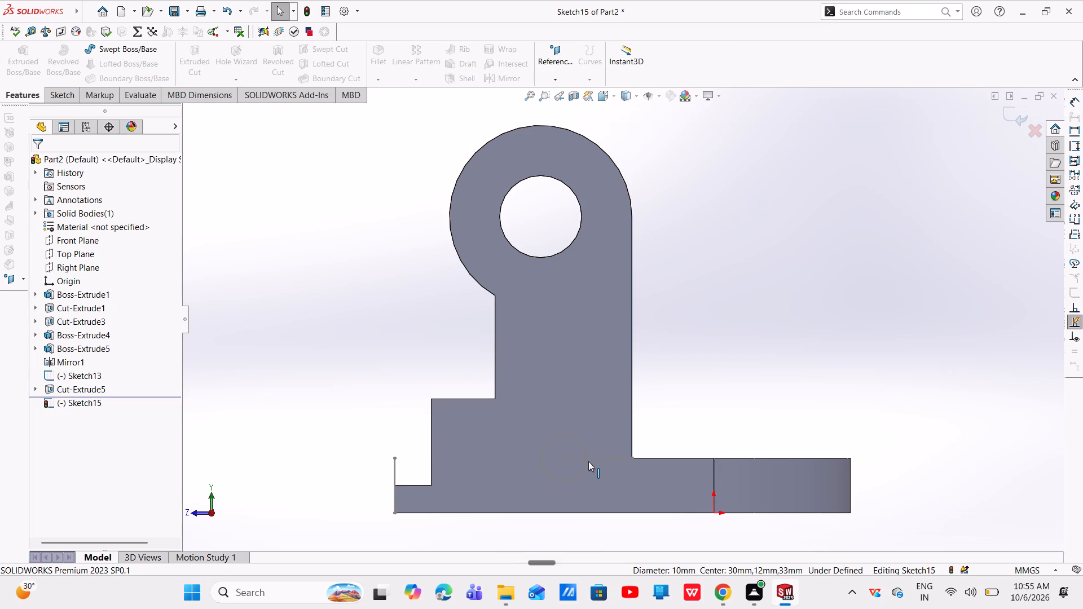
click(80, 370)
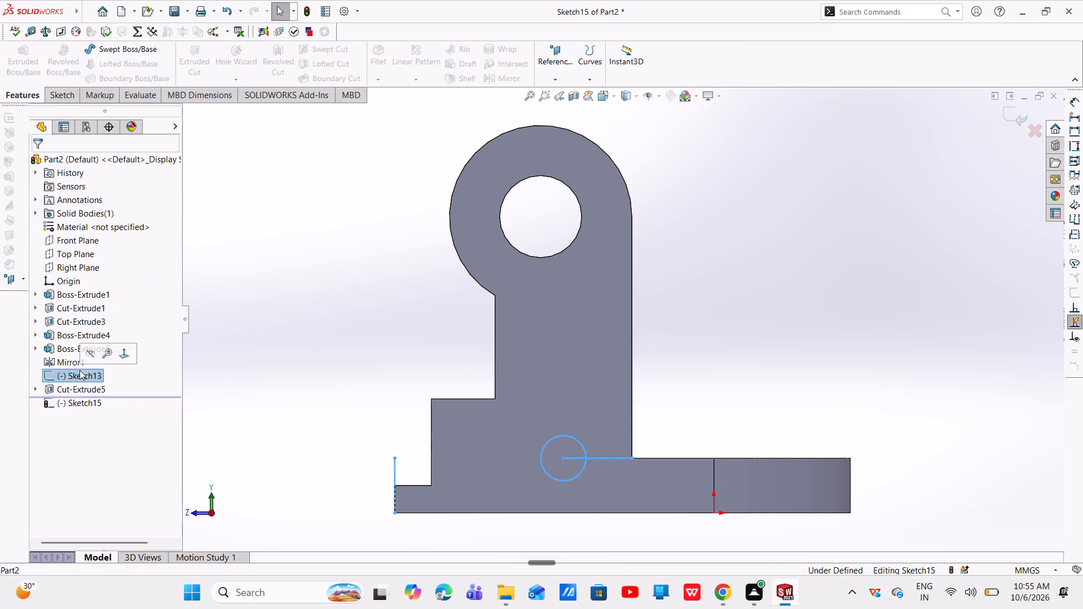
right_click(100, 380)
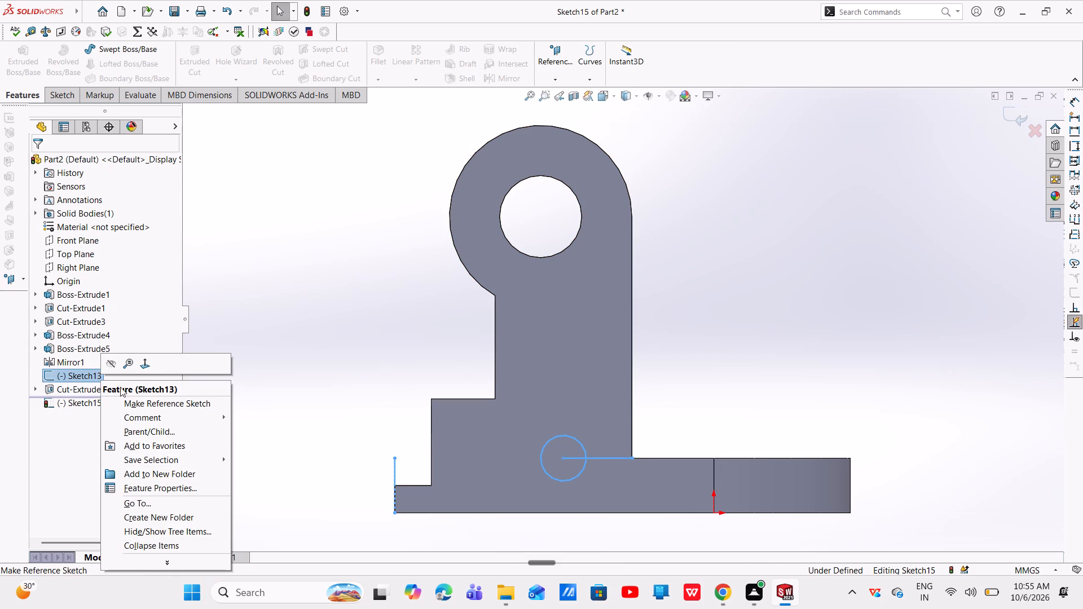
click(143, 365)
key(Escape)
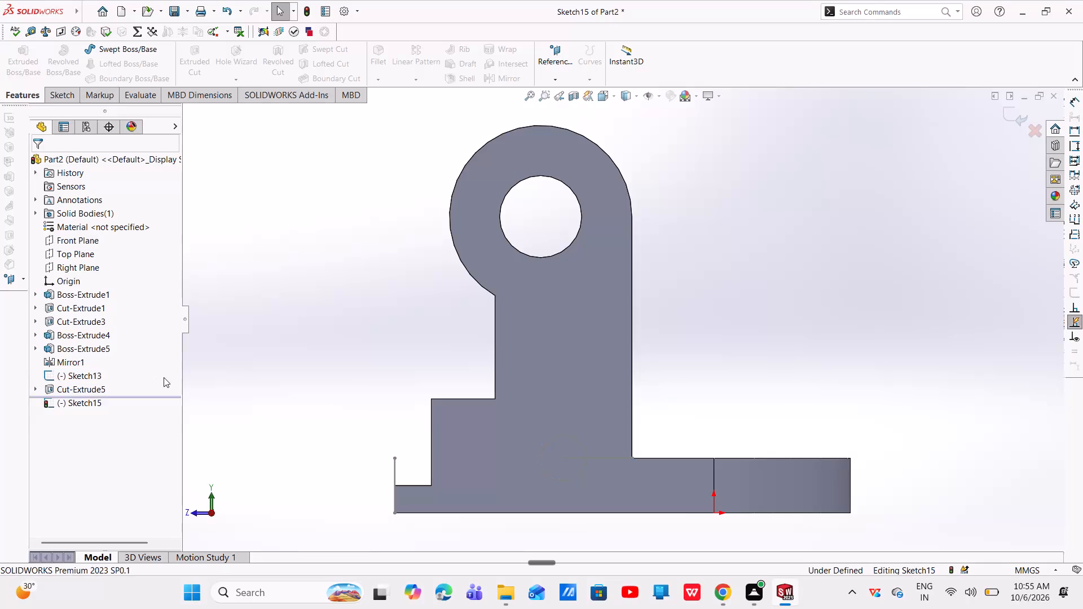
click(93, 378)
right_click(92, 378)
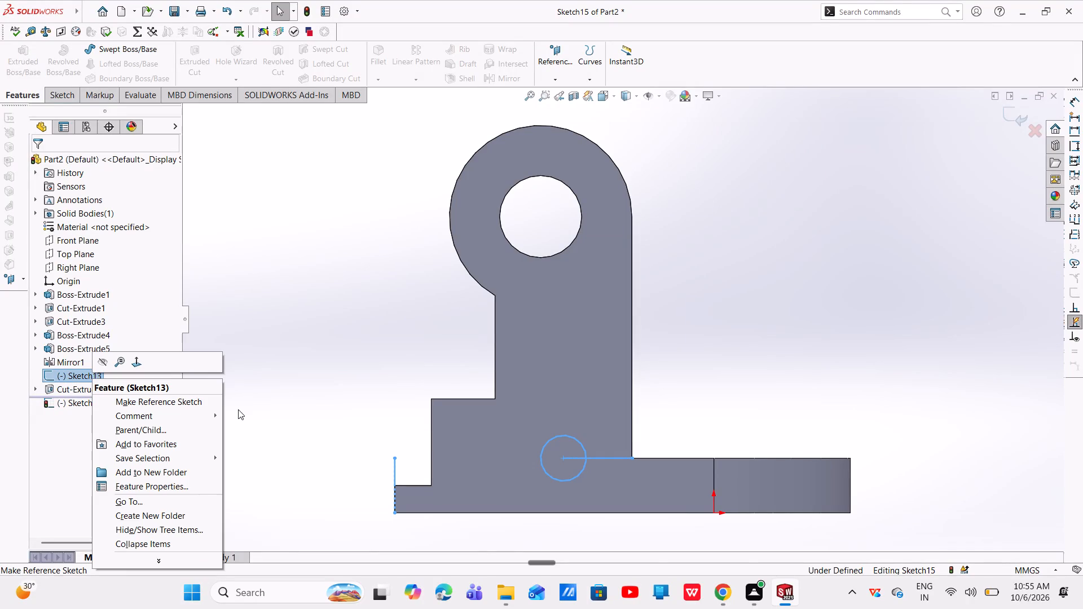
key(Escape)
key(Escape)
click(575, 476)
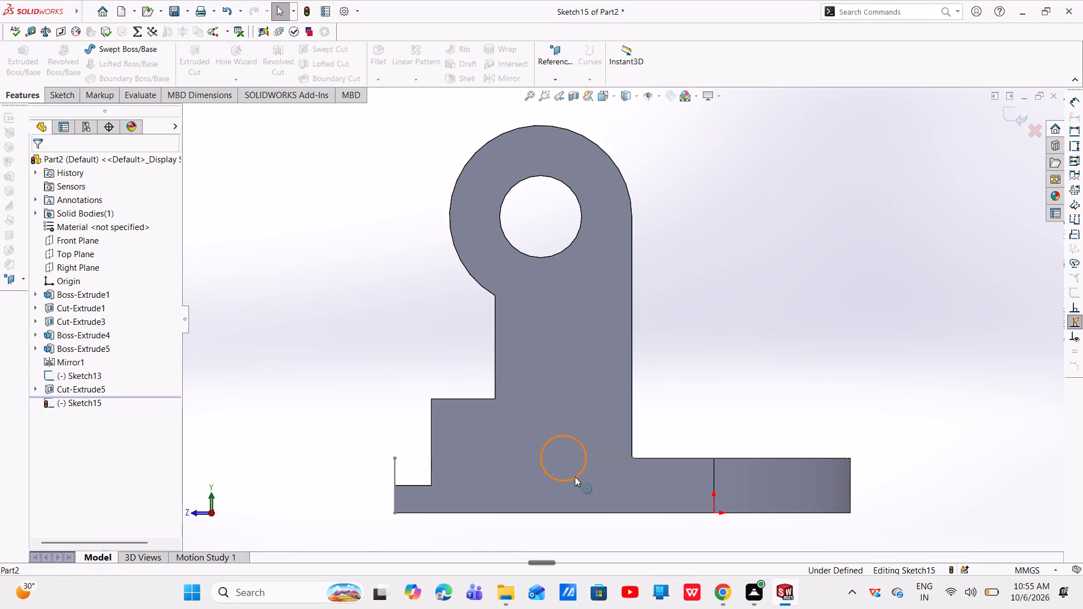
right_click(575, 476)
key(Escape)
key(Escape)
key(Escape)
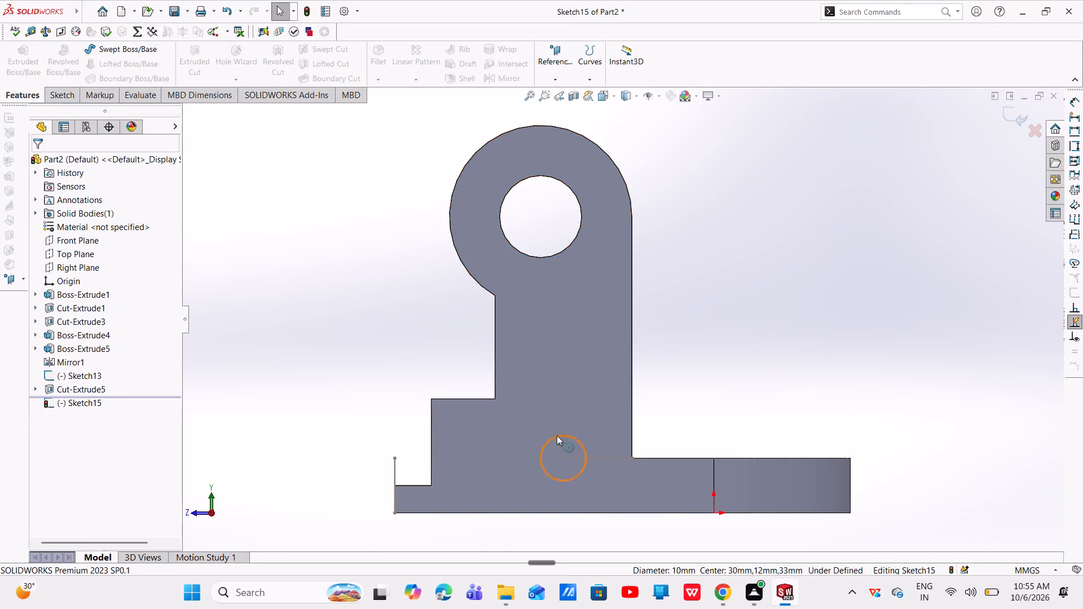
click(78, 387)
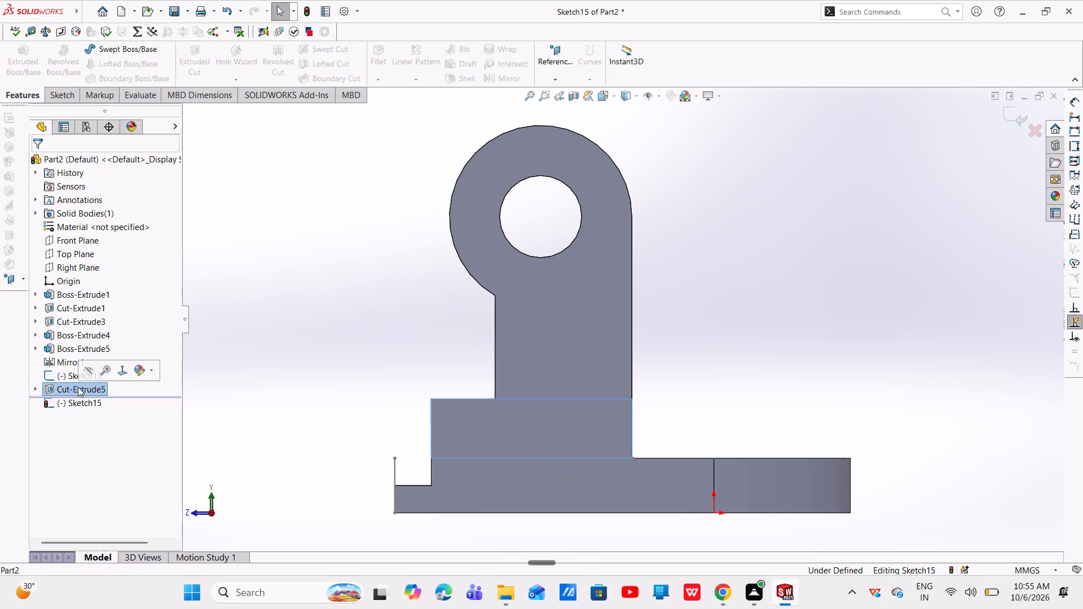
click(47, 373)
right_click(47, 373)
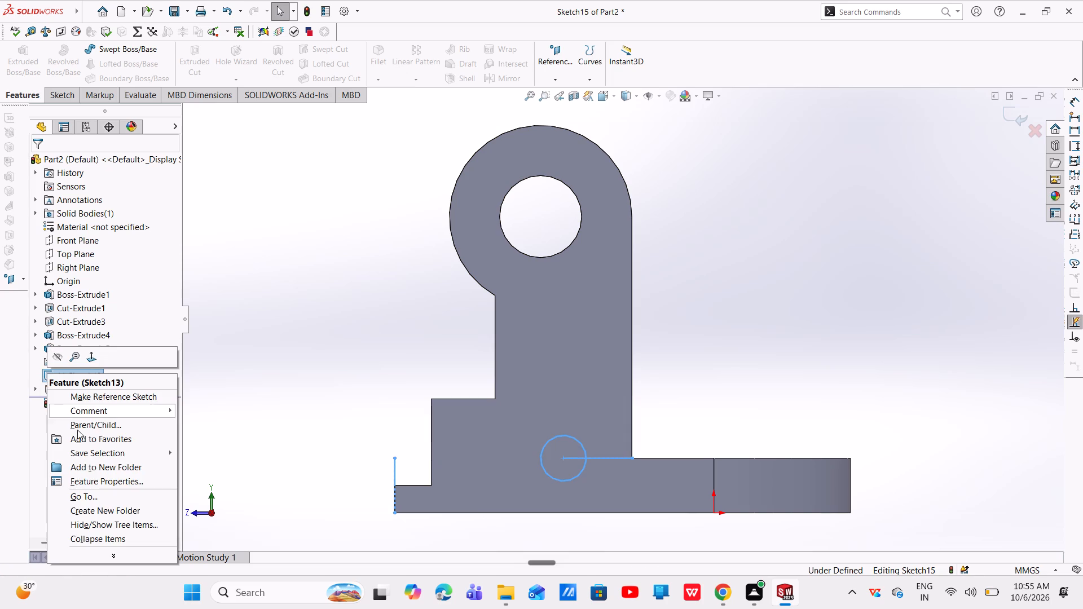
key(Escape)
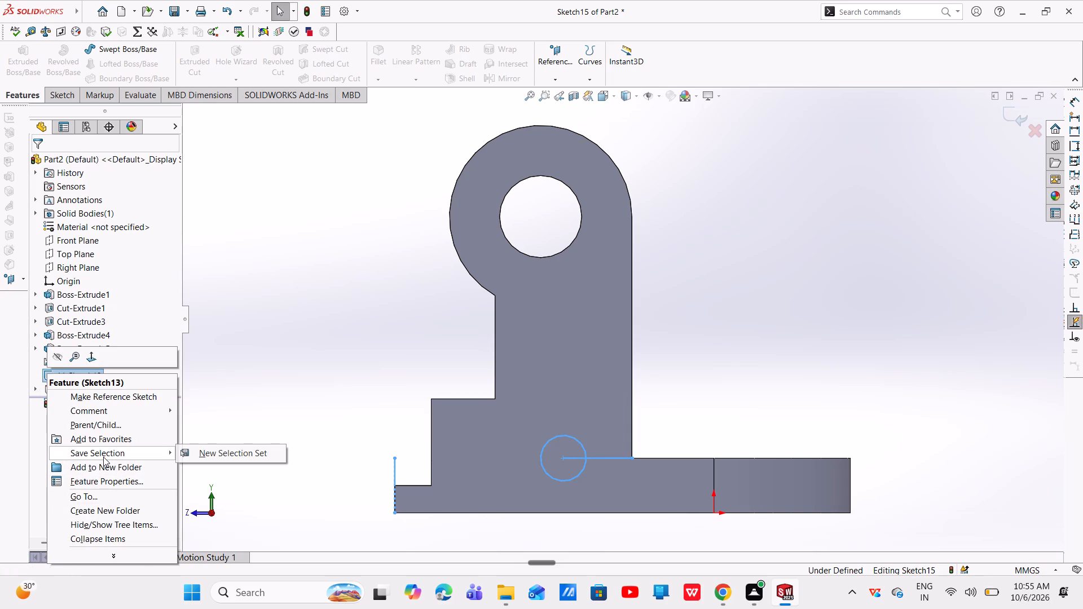
Undo the newly started empty sketch on the side face to return to part editing.
key(ctrl+z)
key(ctrl+z)
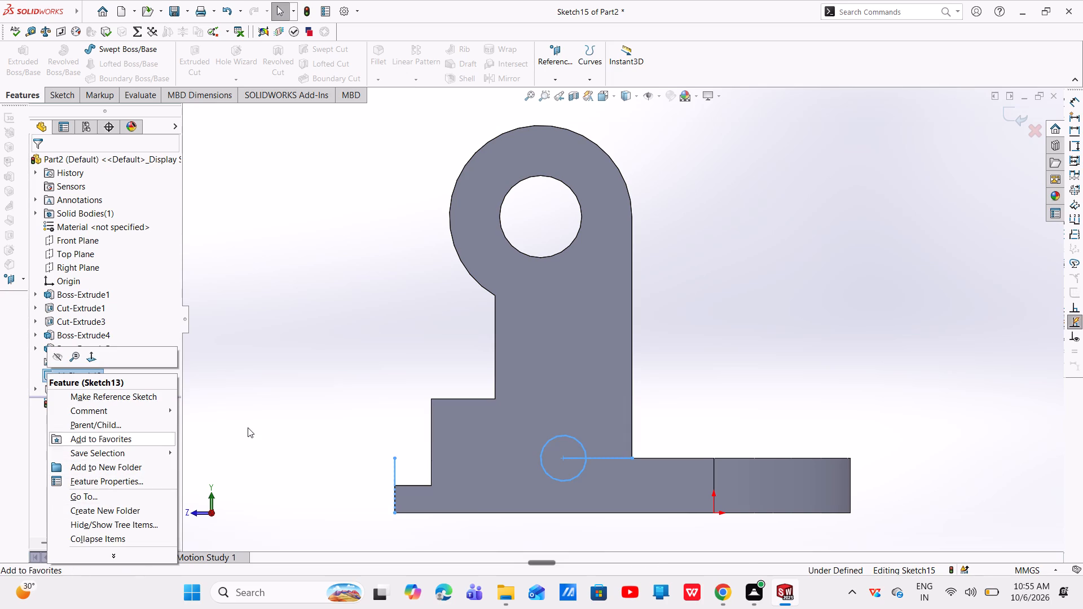
click(252, 426)
key(ctrl+z)
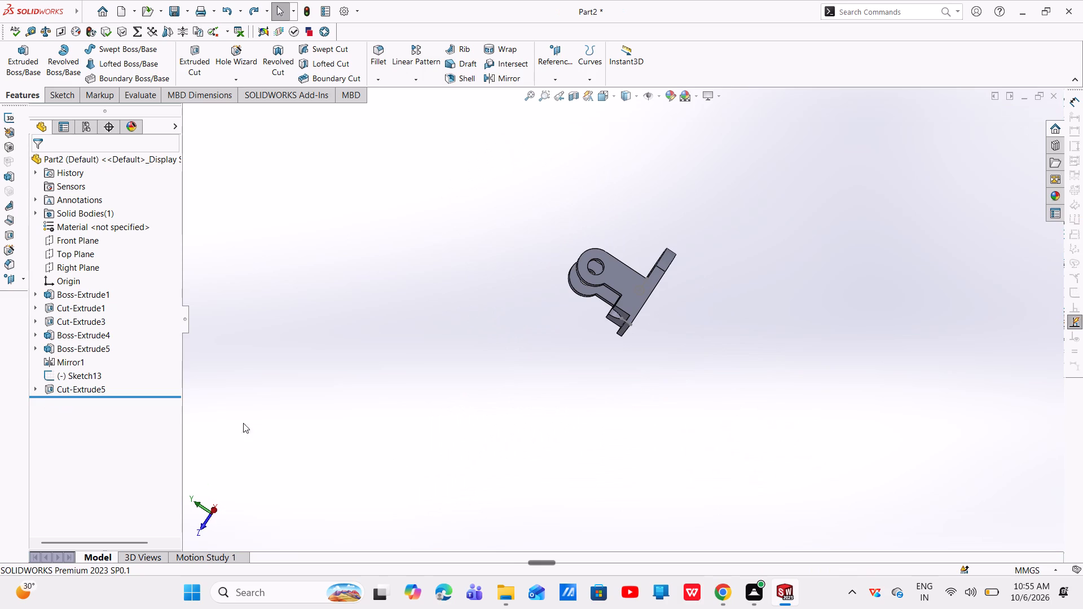
Delete the leftover cross-hole sketch, Sketch13, from the feature tree.
click(35, 393)
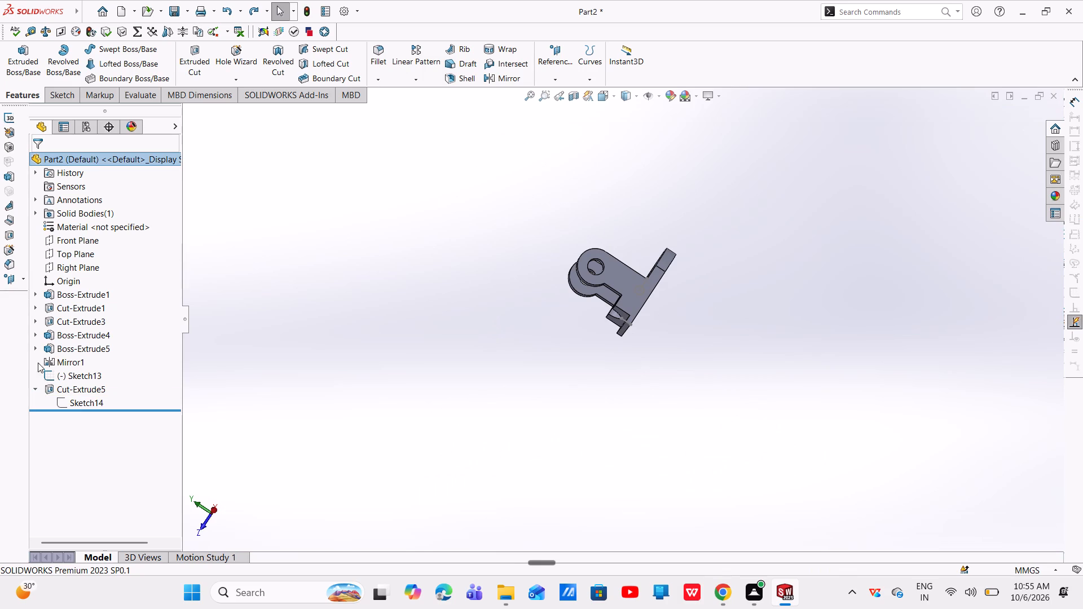
click(94, 373)
right_click(94, 373)
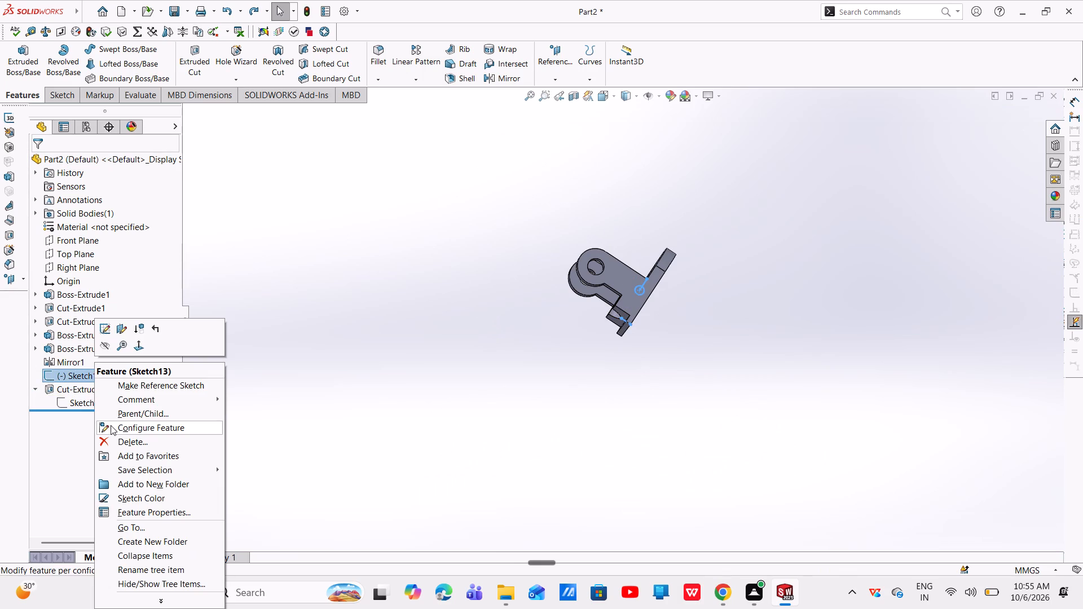
click(116, 439)
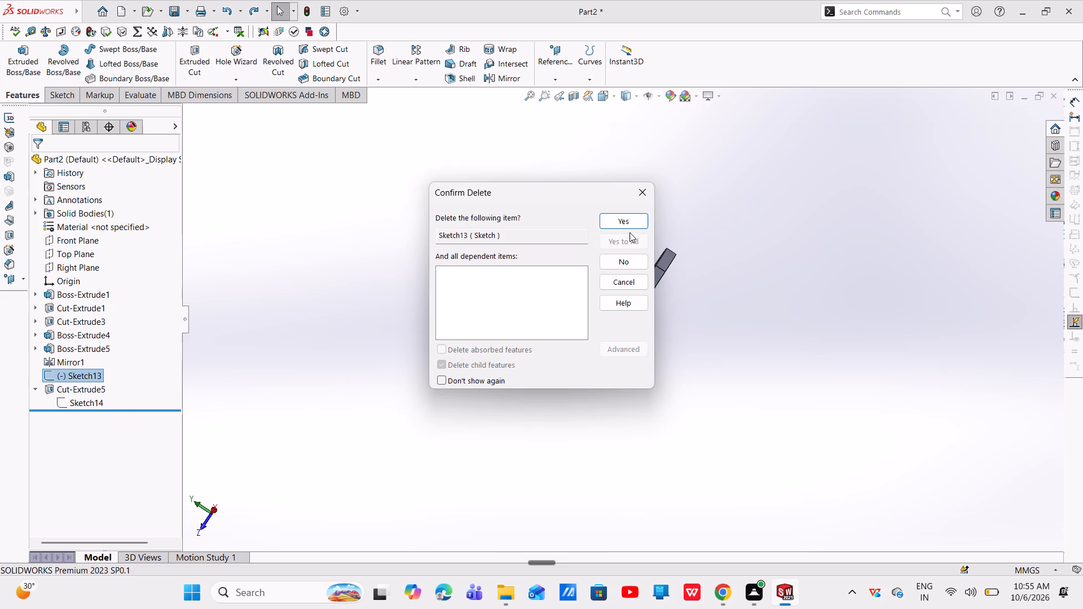
click(635, 224)
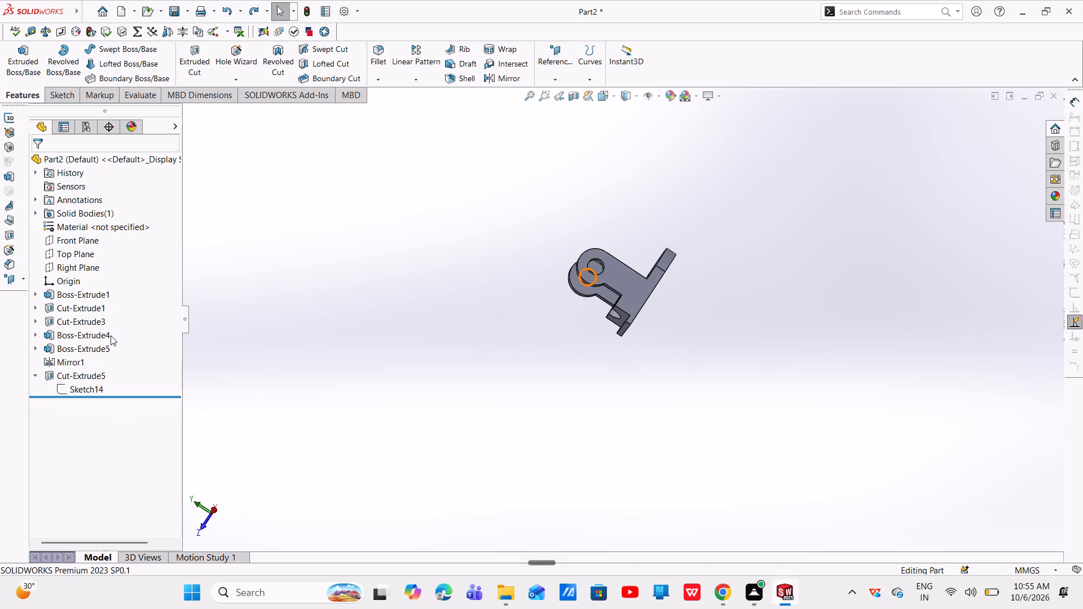
click(75, 378)
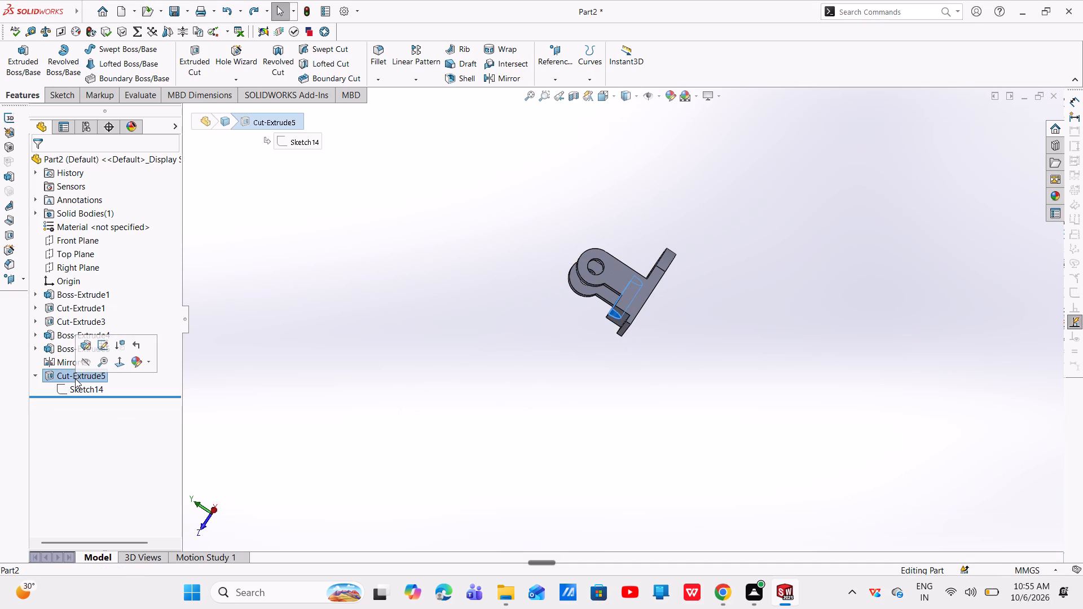
key(Escape)
key(Escape)
Start a new sketch on the part's flat side face.
click(630, 287)
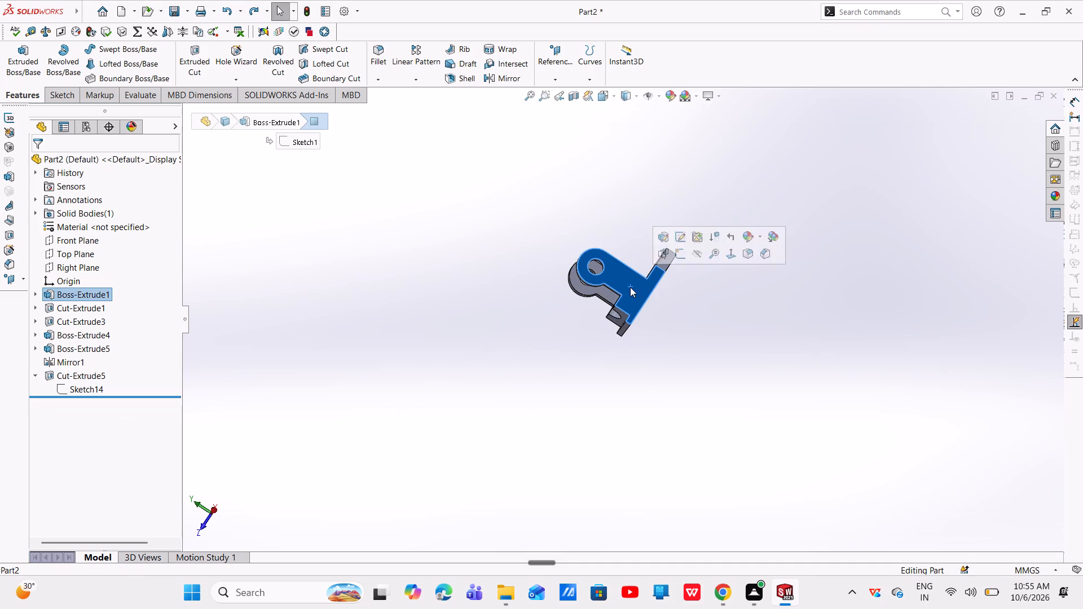
click(687, 257)
key(Escape)
key(Escape)
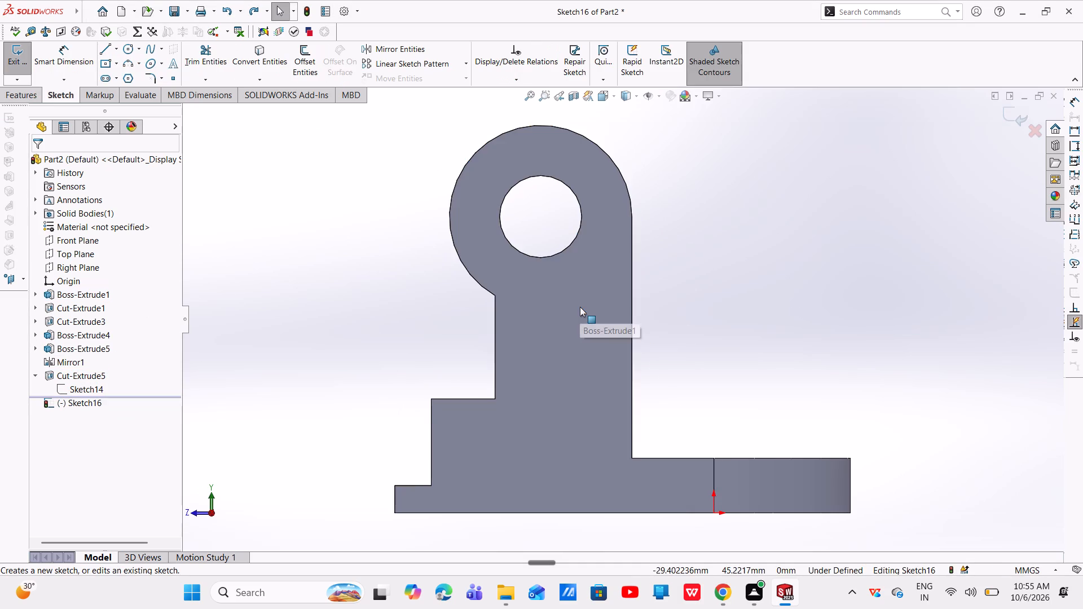
key(Escape)
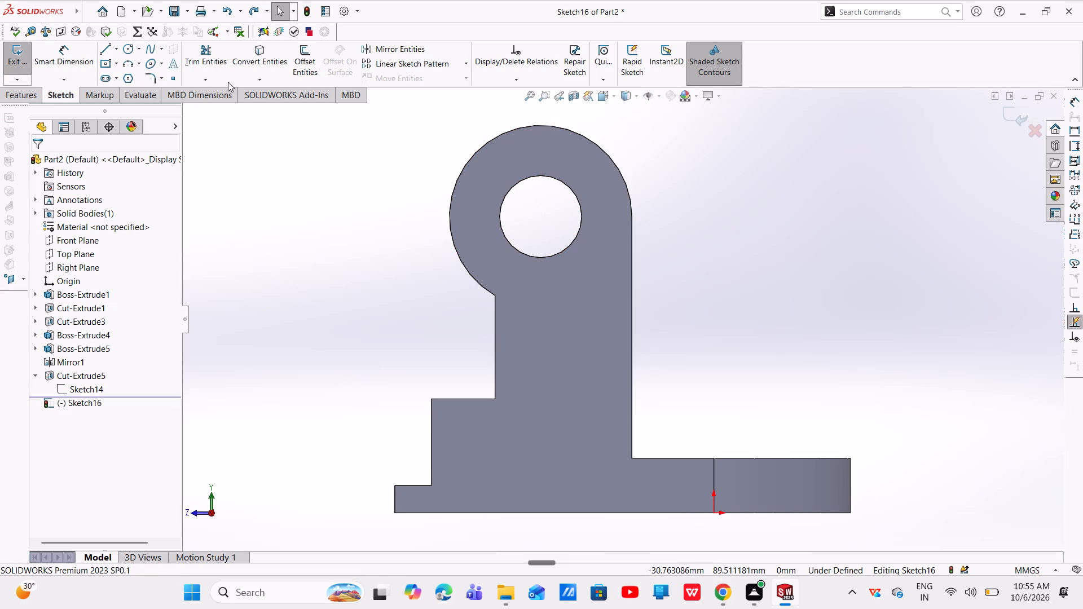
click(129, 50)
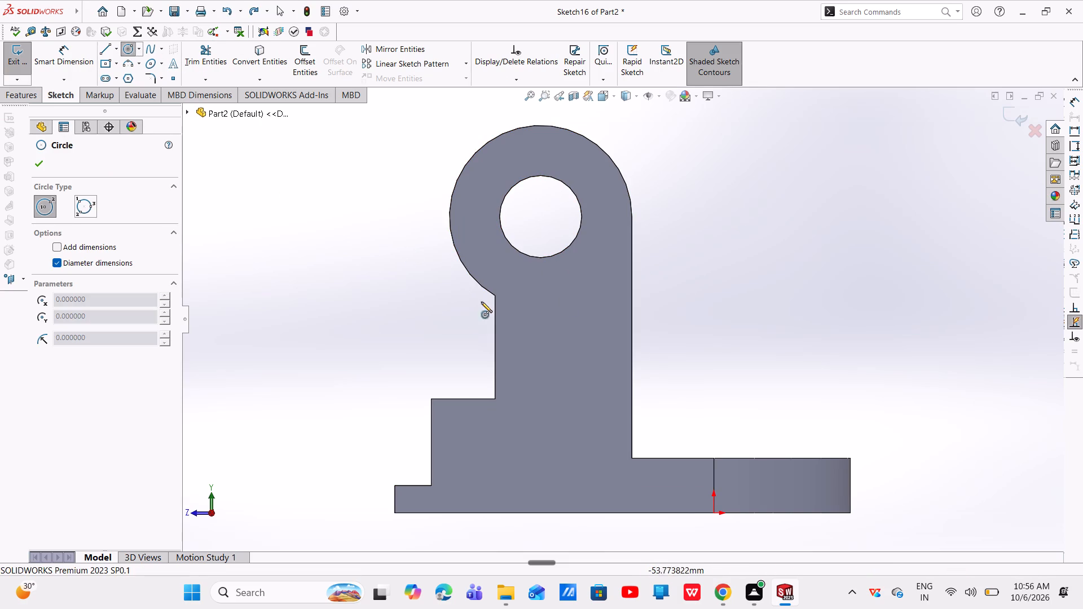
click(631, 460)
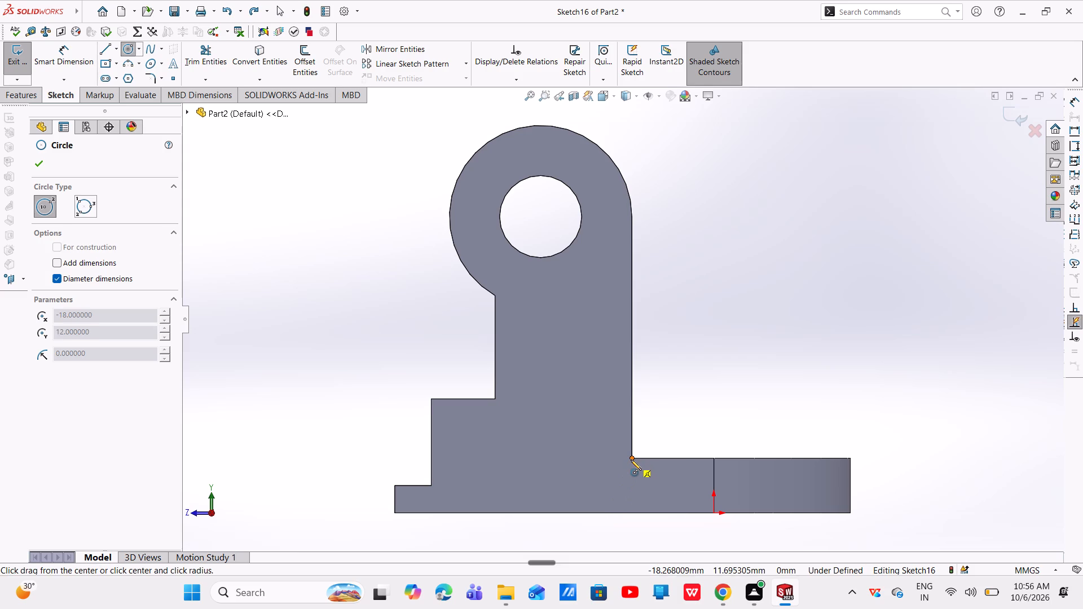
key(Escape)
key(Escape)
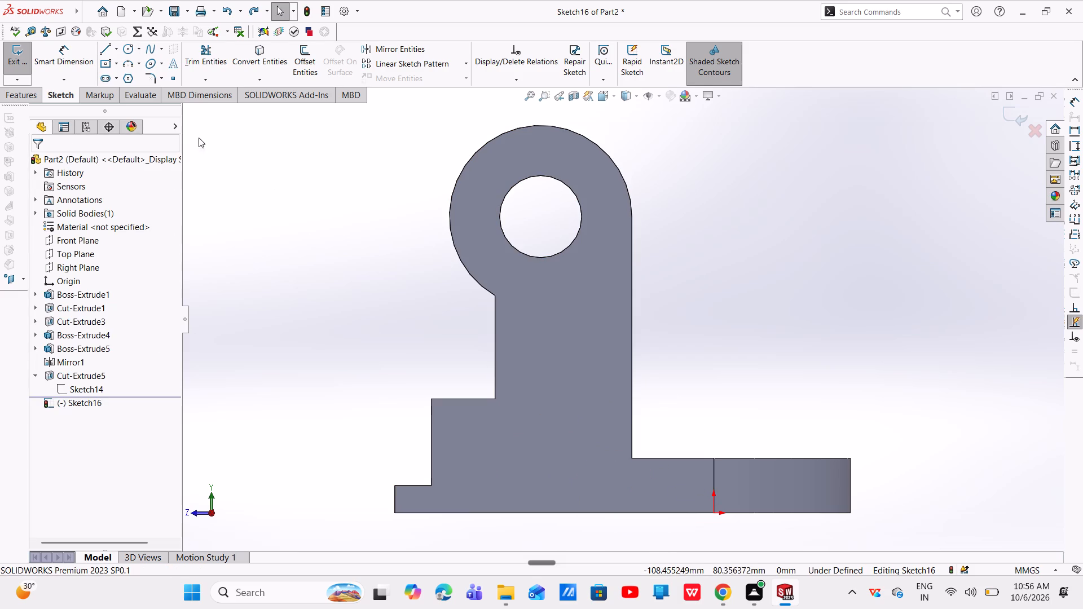
Sketch a horizontal line about 15 mm long from the upright-to-plate inner corner into the side face.
click(107, 46)
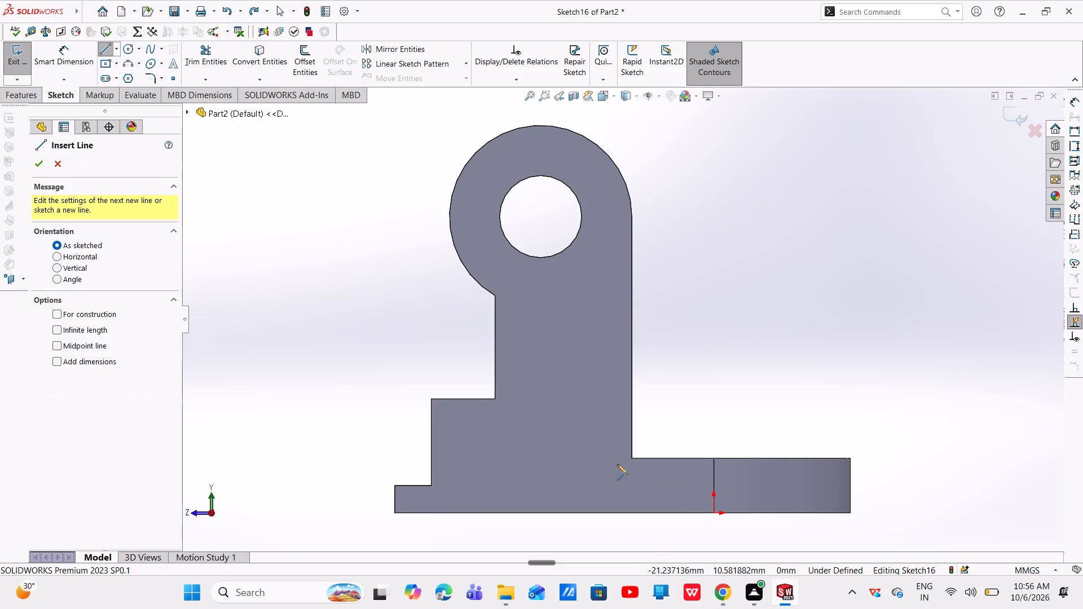
click(632, 456)
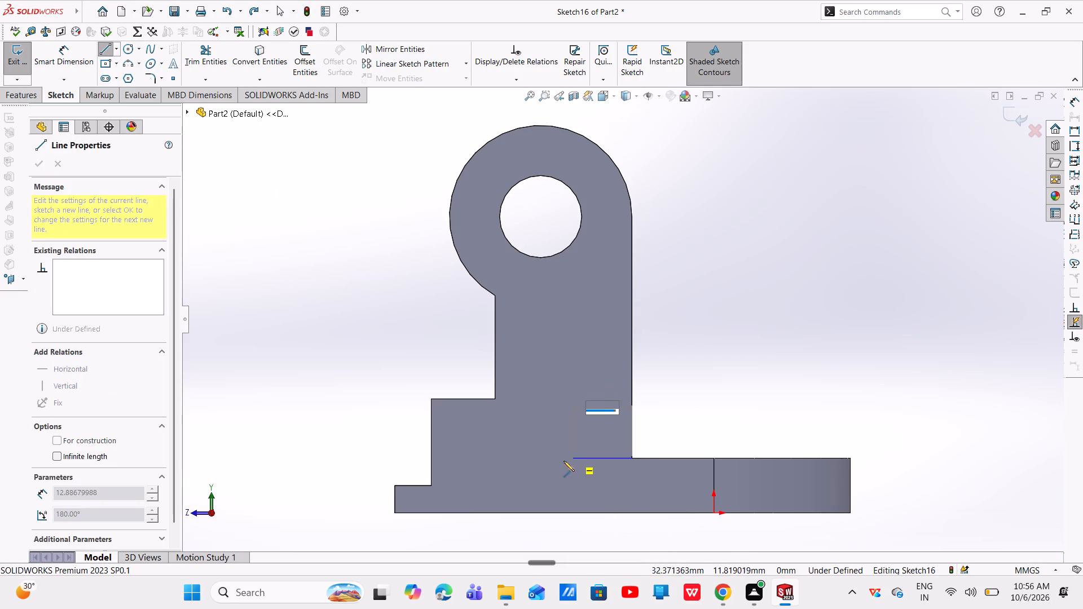
click(563, 461)
key(Escape)
key(Escape)
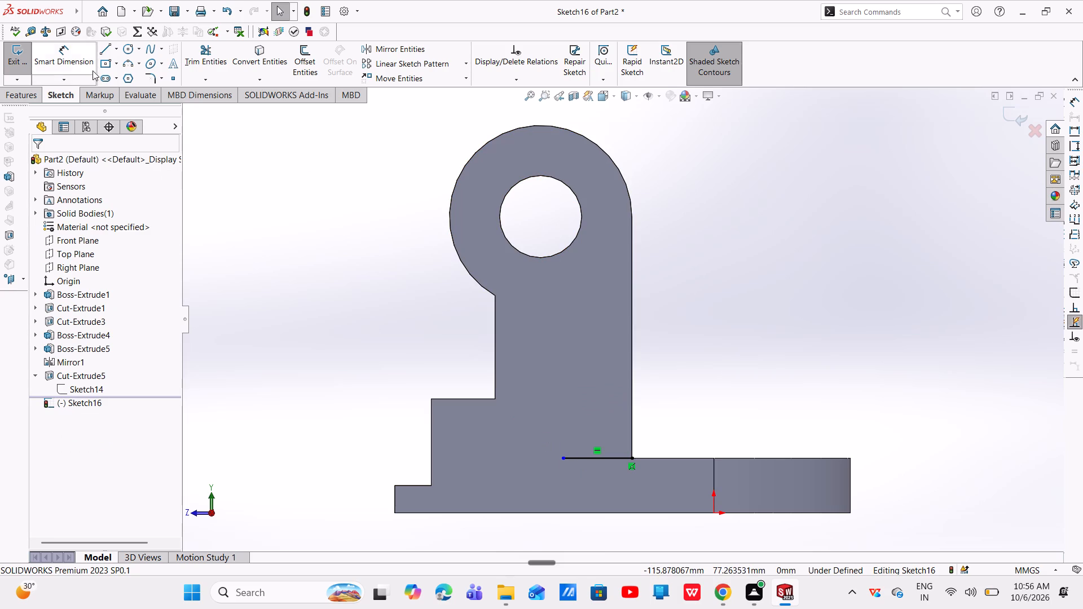
Dimension the horizontal line's length and clear its value for editing.
click(87, 55)
click(615, 457)
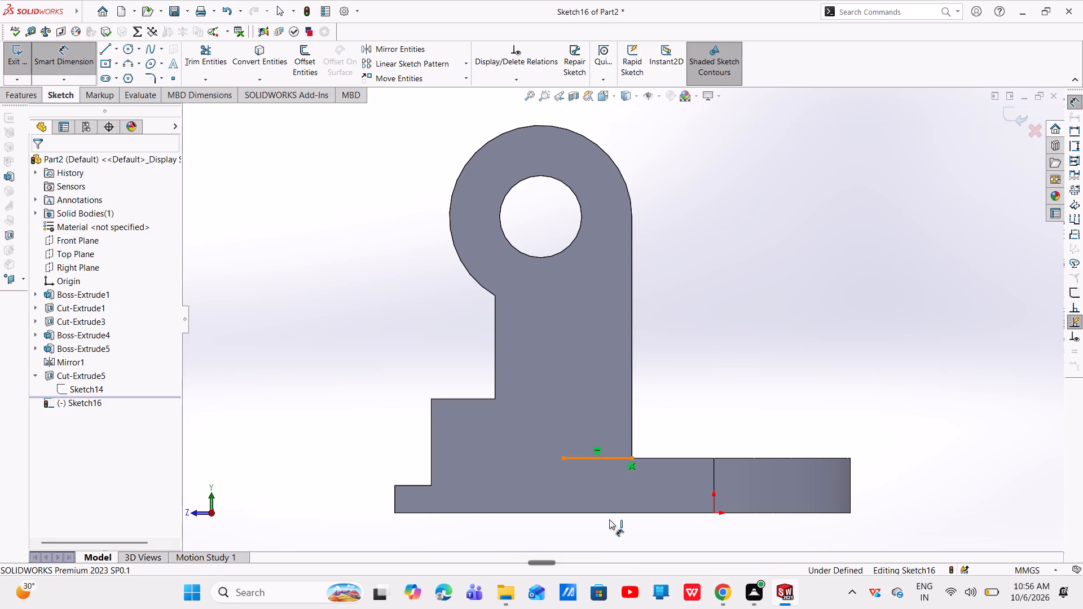
click(611, 533)
key(BackSpace)
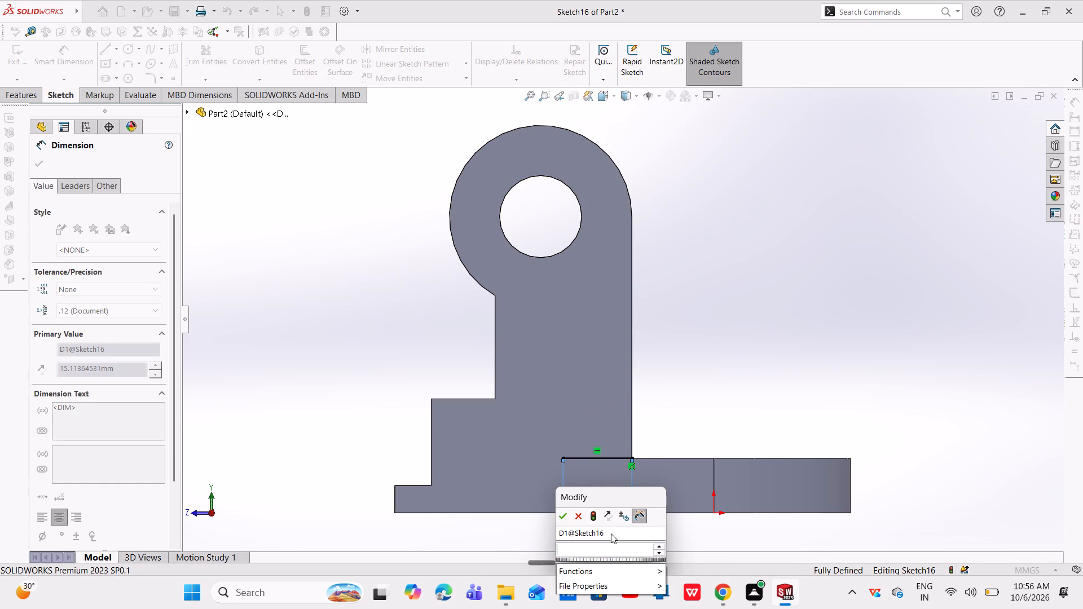
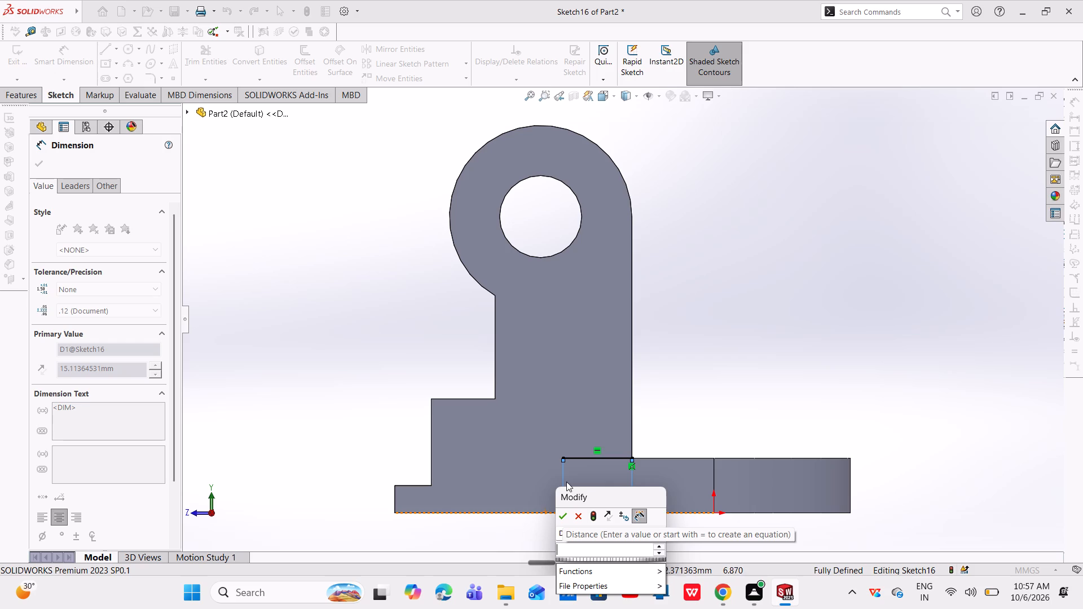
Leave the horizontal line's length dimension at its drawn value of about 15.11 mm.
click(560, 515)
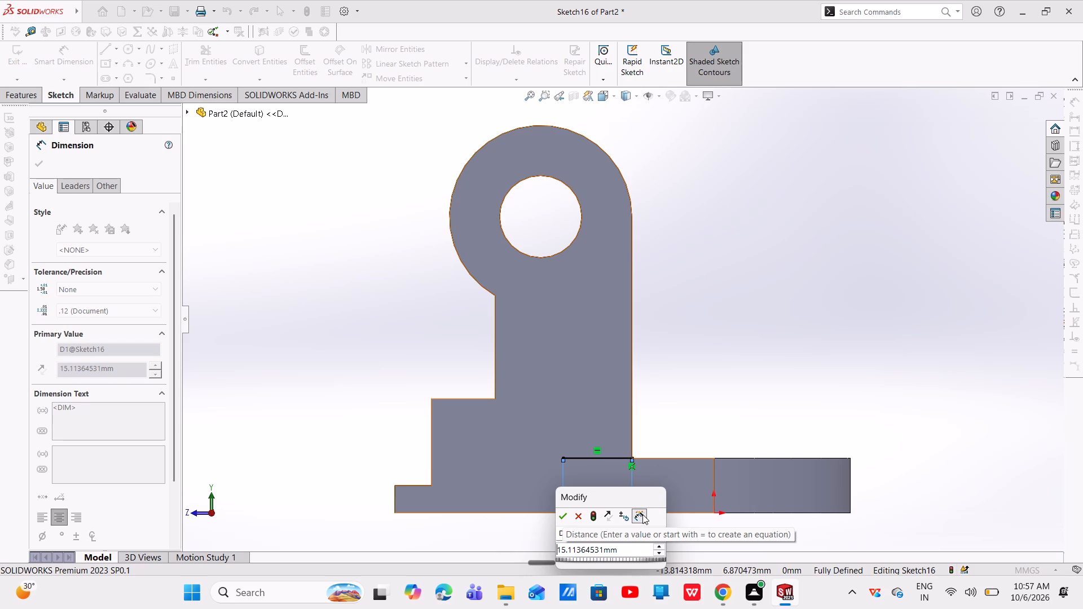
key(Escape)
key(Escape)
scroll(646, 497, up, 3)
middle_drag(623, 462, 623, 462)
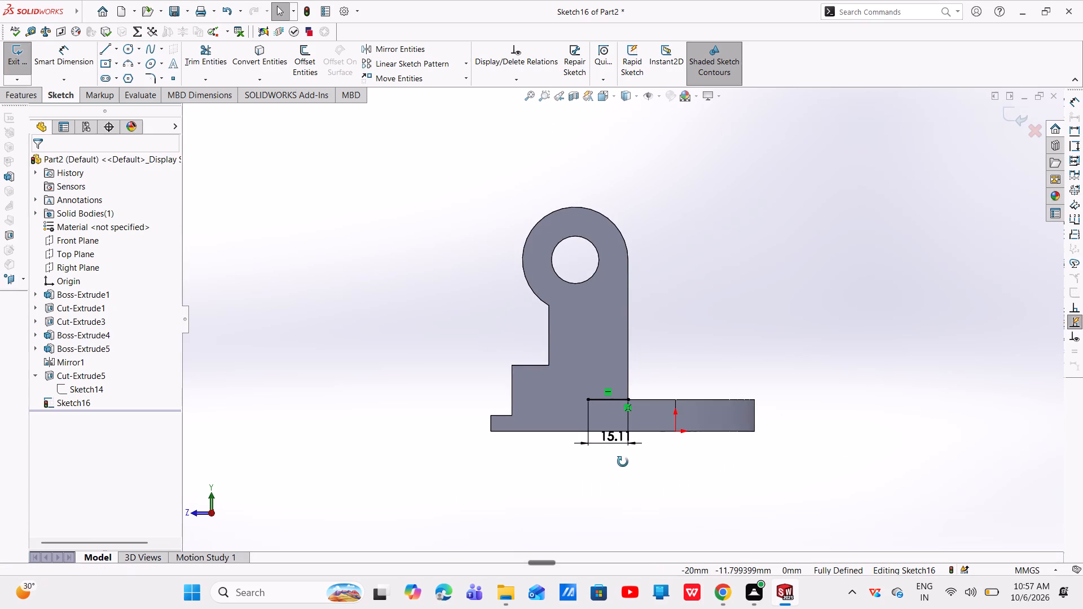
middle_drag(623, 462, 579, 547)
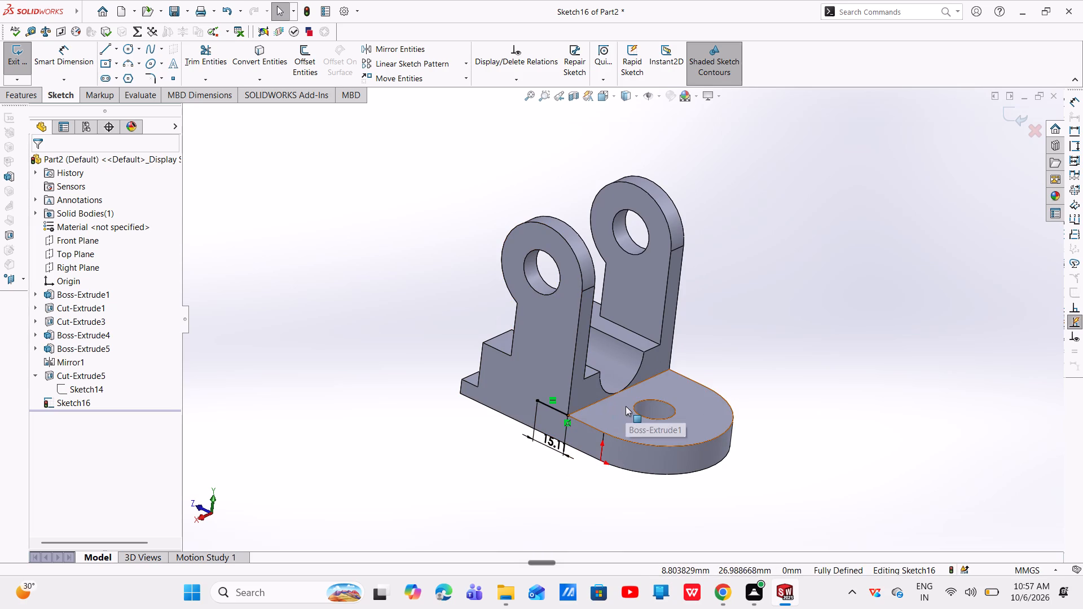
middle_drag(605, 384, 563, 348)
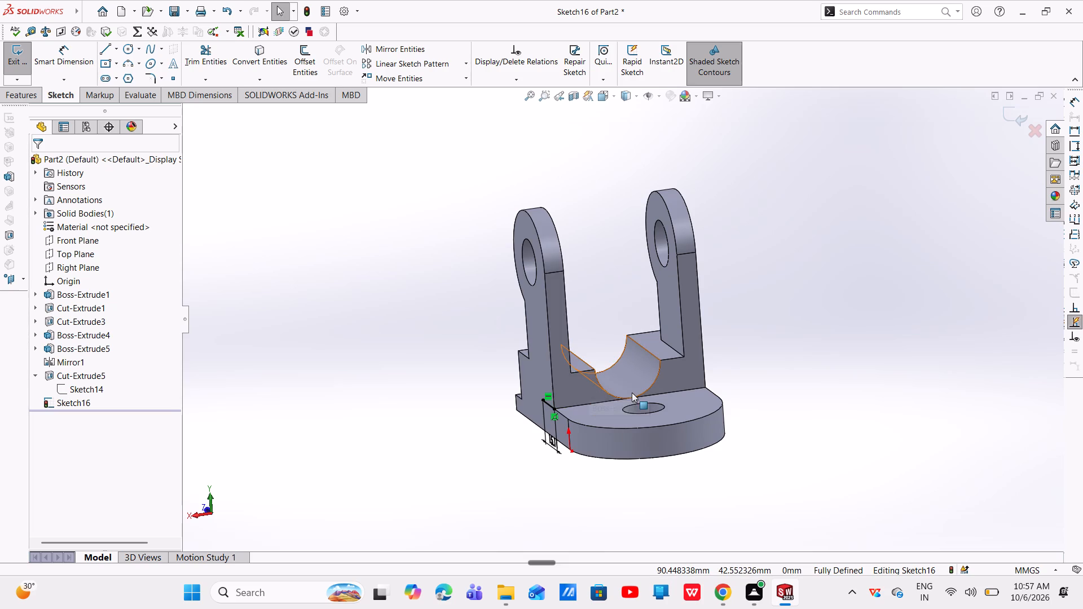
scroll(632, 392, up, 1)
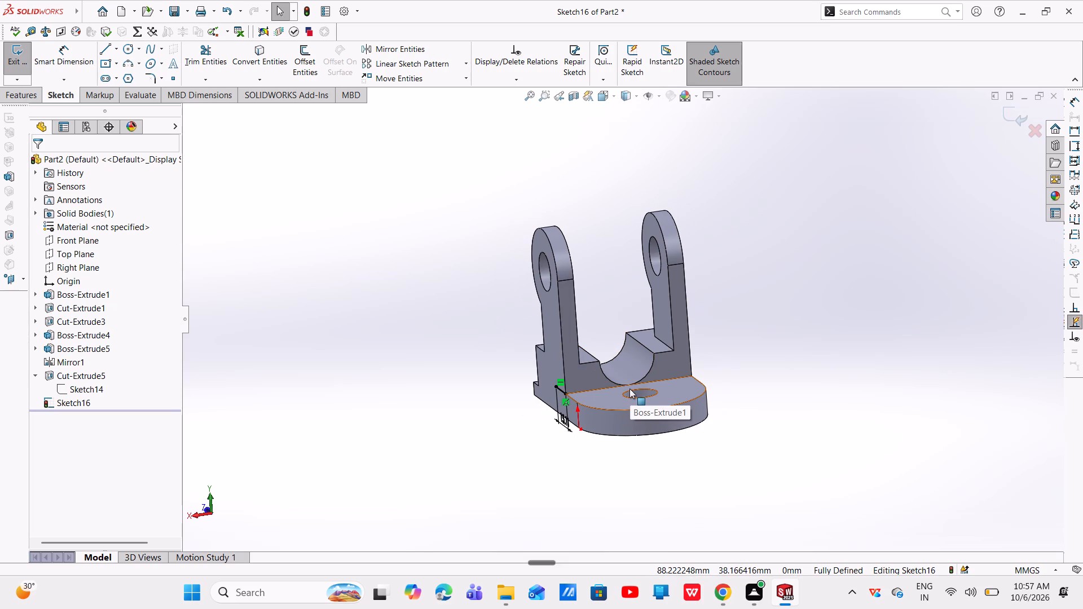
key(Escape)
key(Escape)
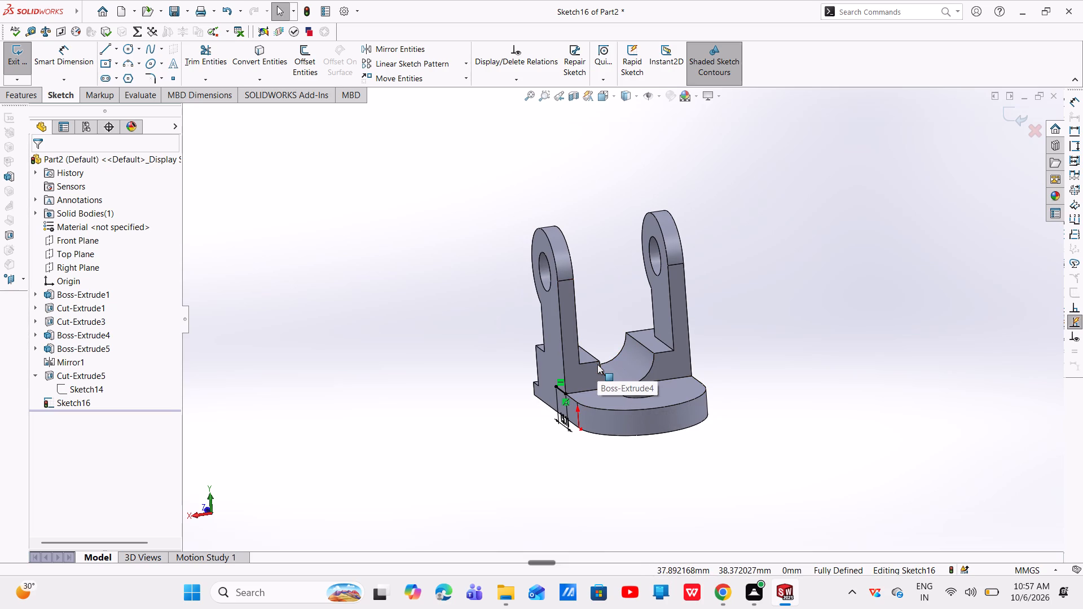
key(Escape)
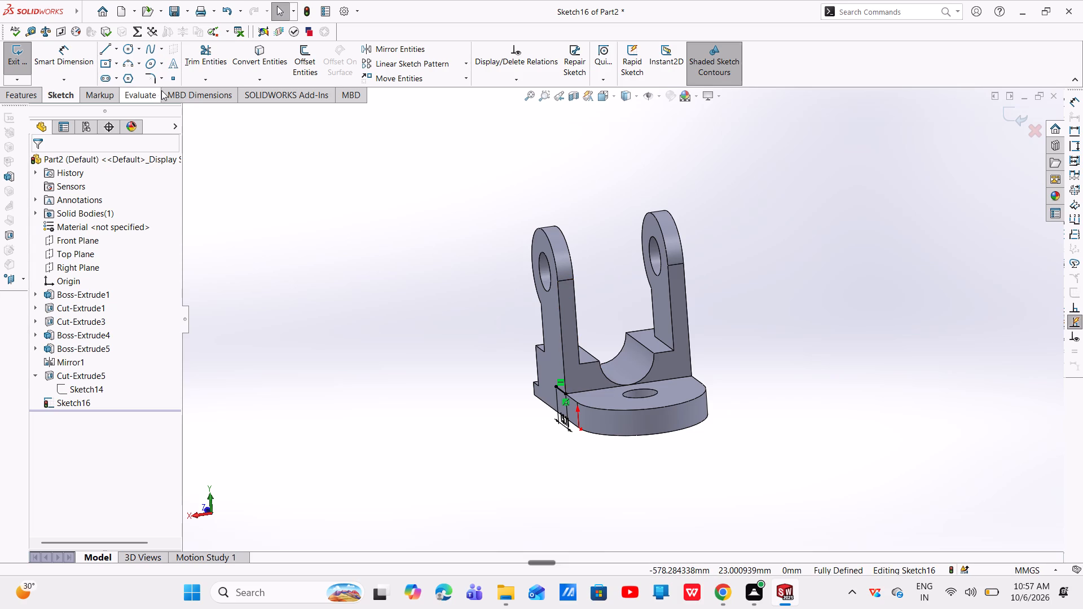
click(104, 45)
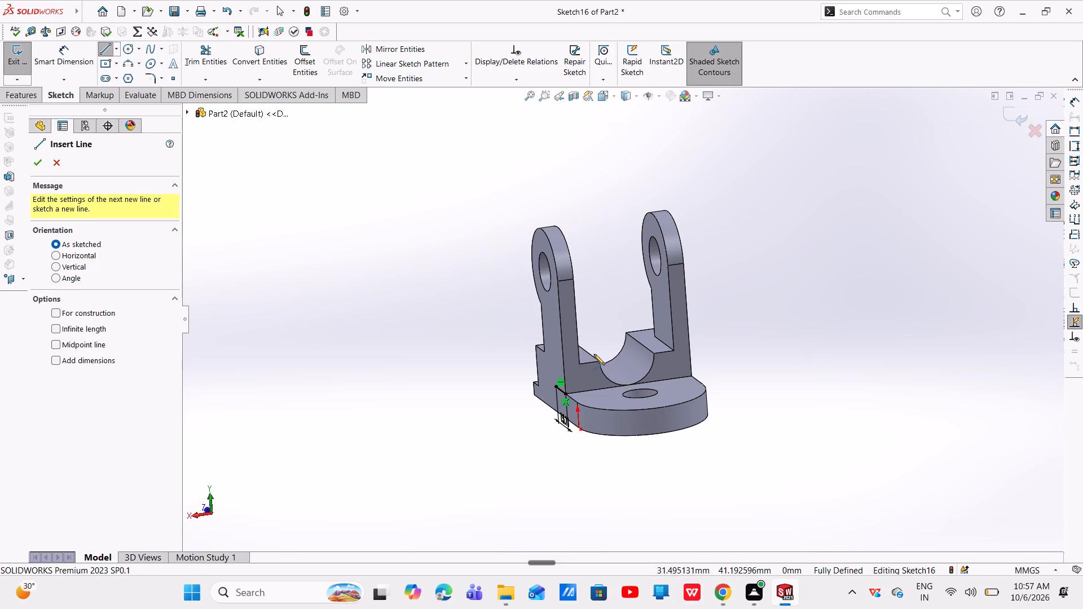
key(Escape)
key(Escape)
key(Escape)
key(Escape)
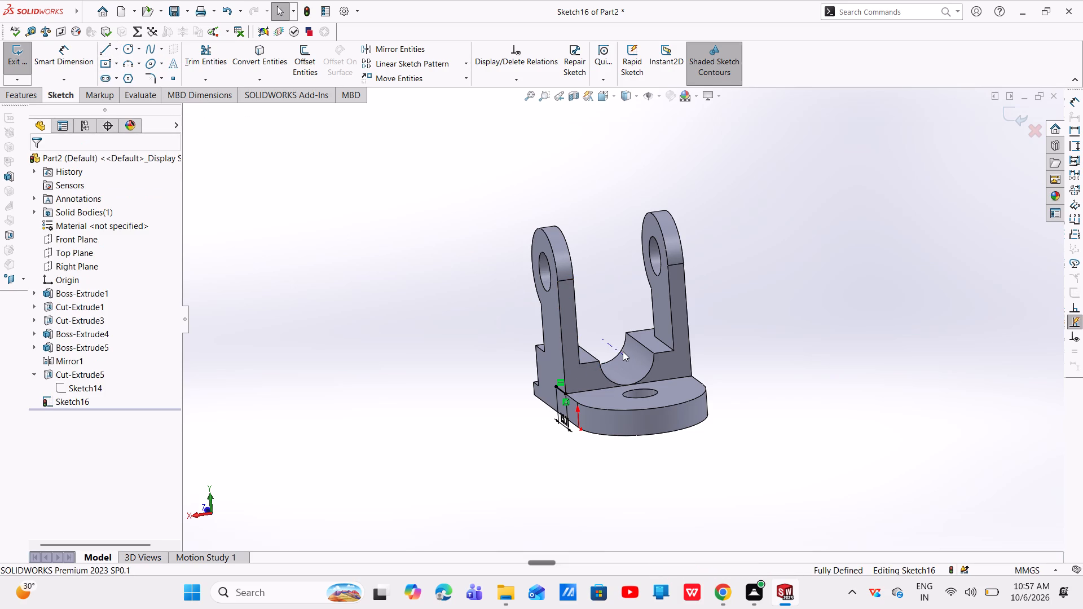
Undo the horizontal line, its length dimension and the new sketch on the part's side face.
key(ctrl+z)
key(ctrl+z)
key(ctrl+z)
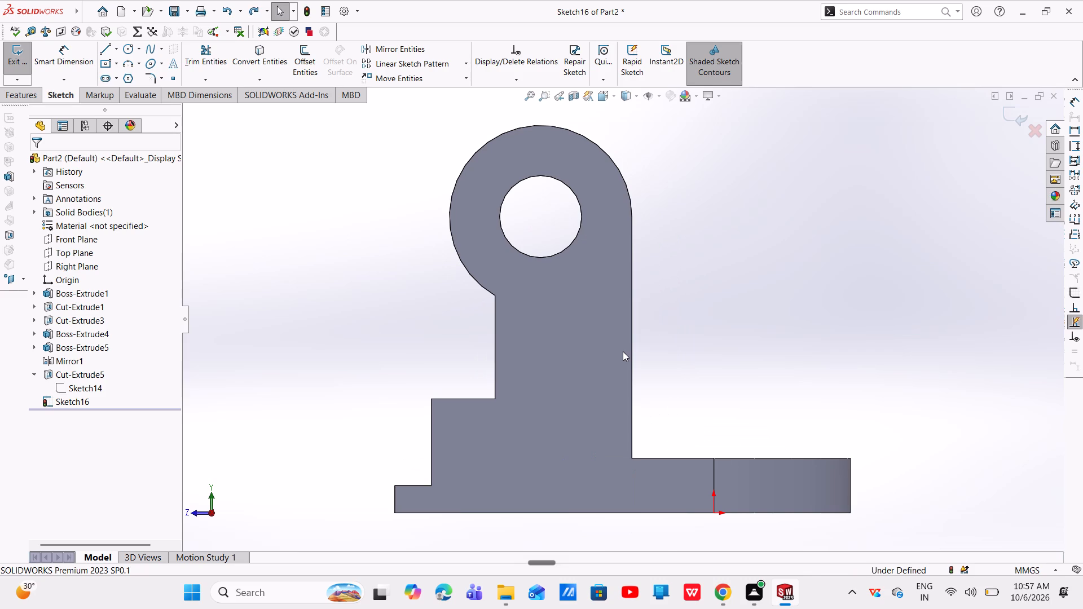
middle_drag(636, 382, 587, 439)
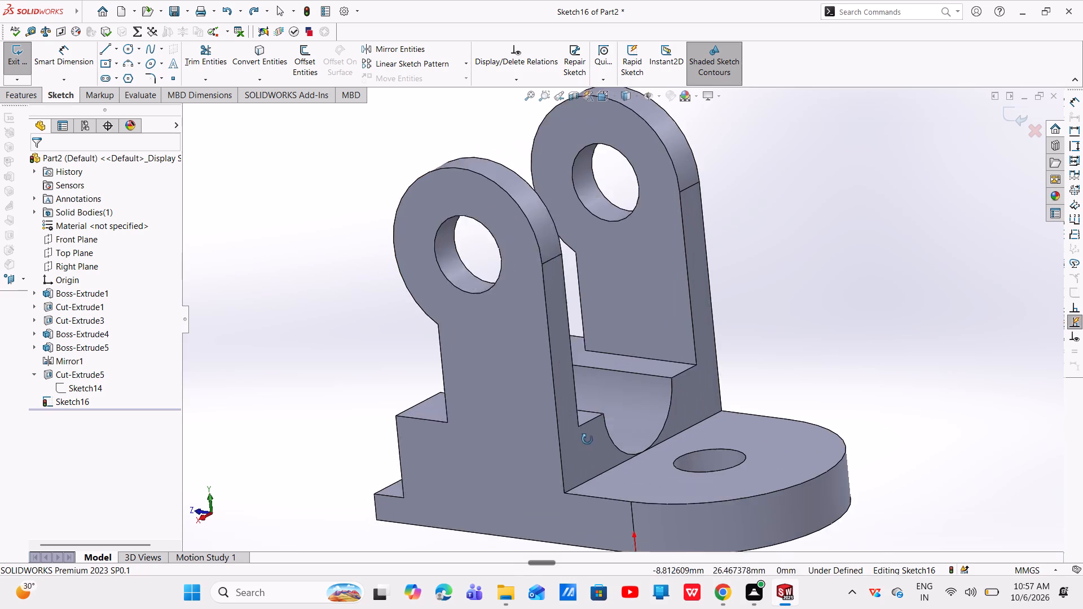
middle_drag(587, 439, 579, 445)
right_click(84, 400)
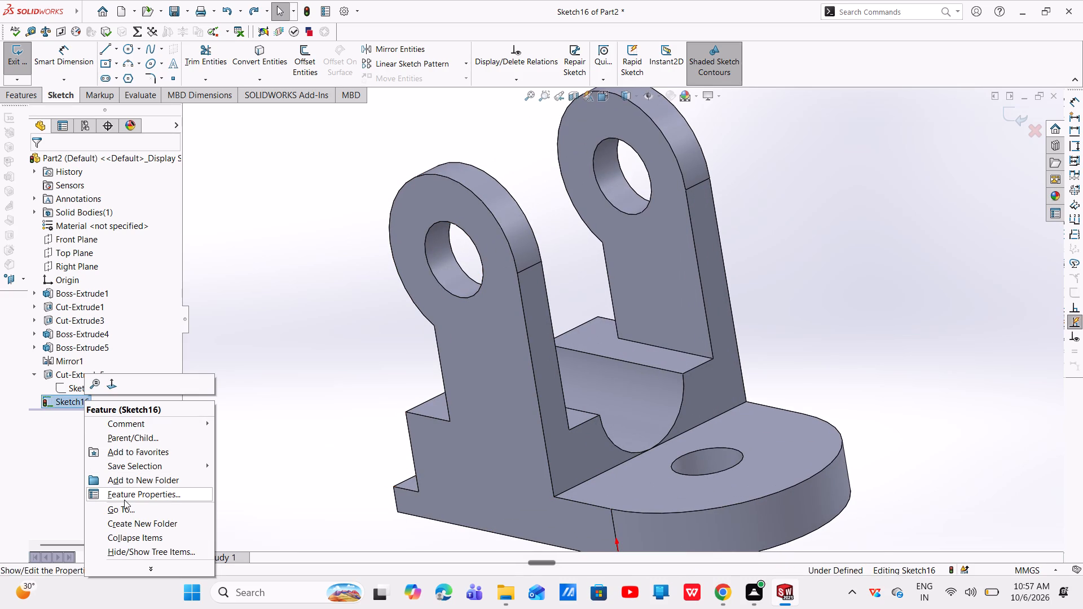
key(Escape)
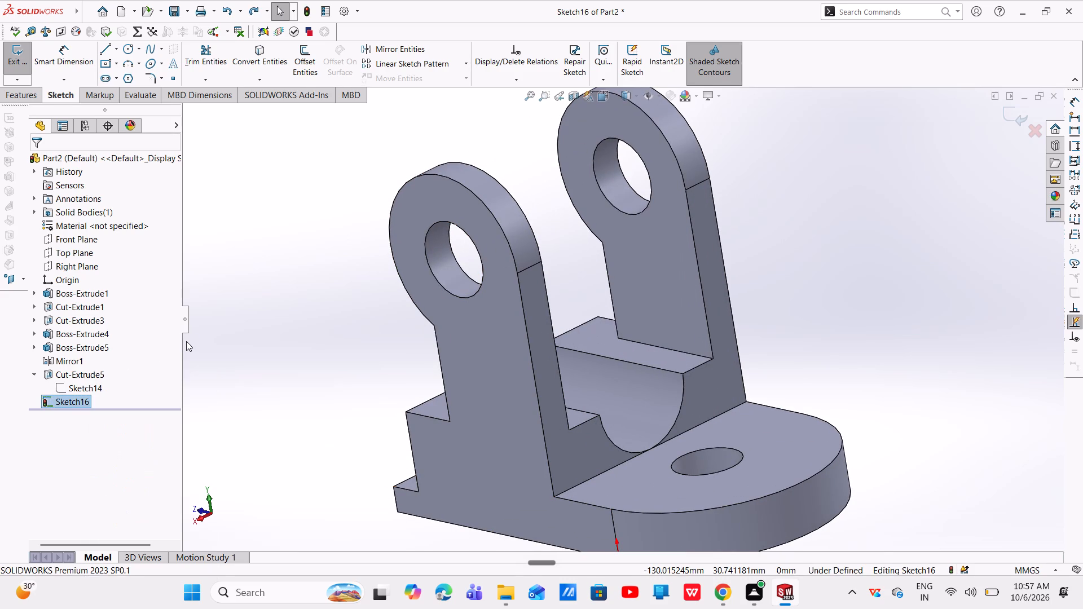
key(ctrl+z)
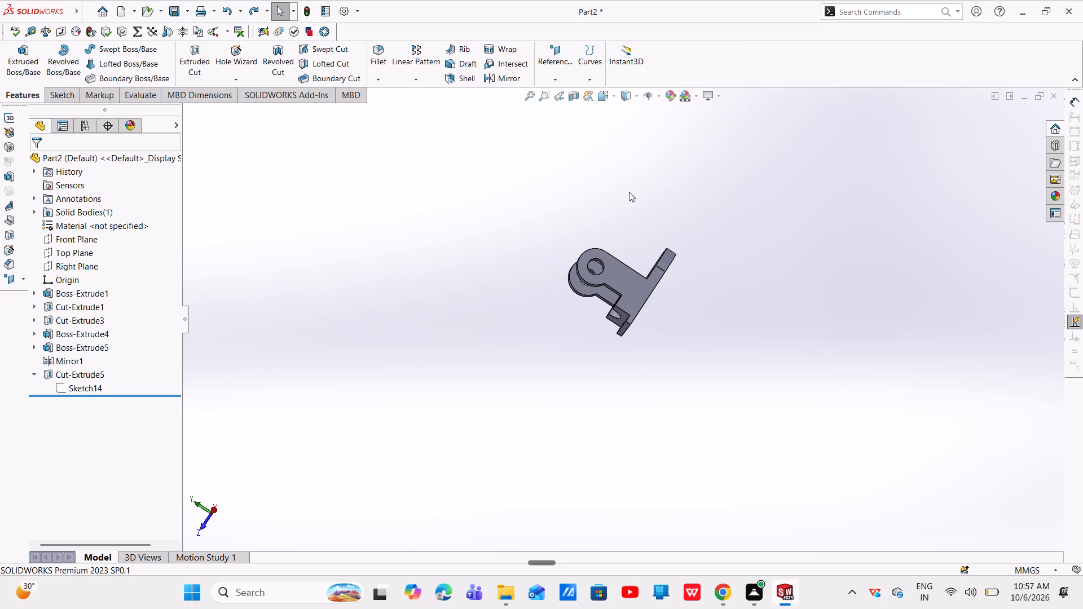
Start a new sketch on the block's flat top face beside the groove.
click(616, 101)
click(667, 128)
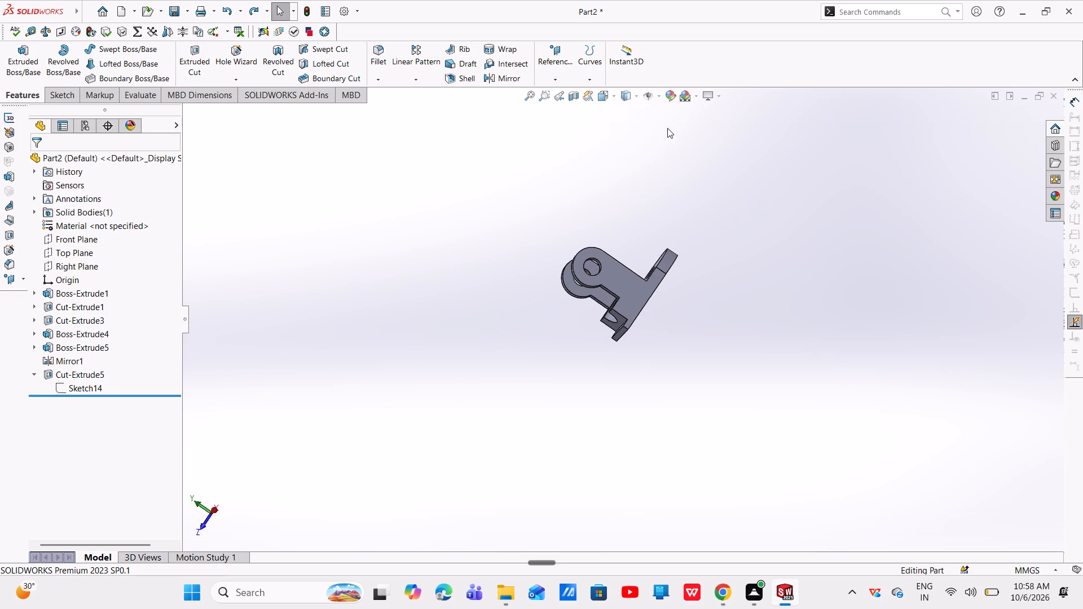
click(561, 353)
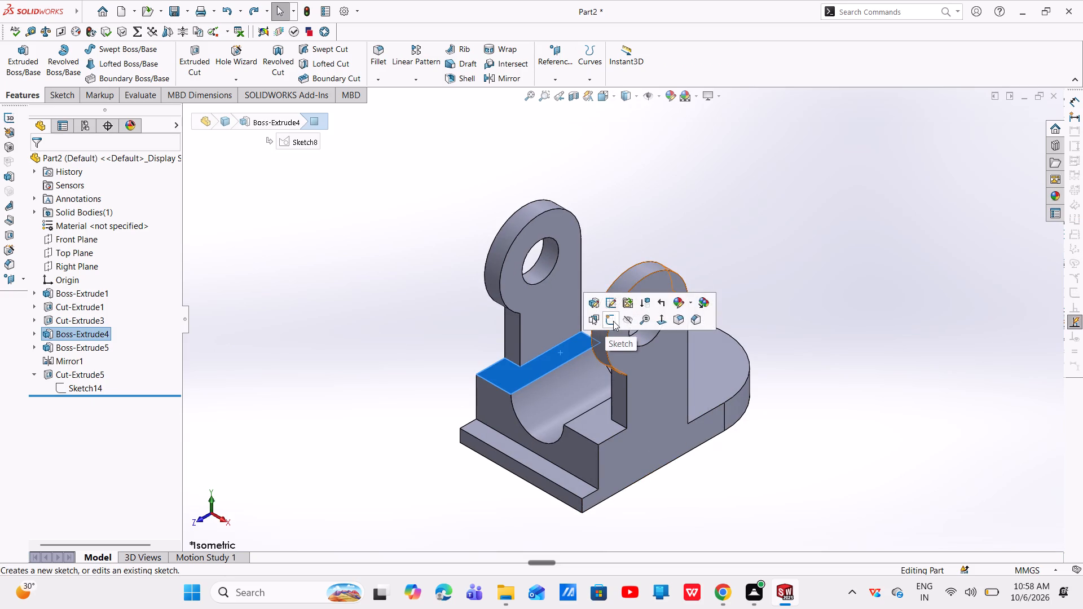
click(613, 320)
key(Escape)
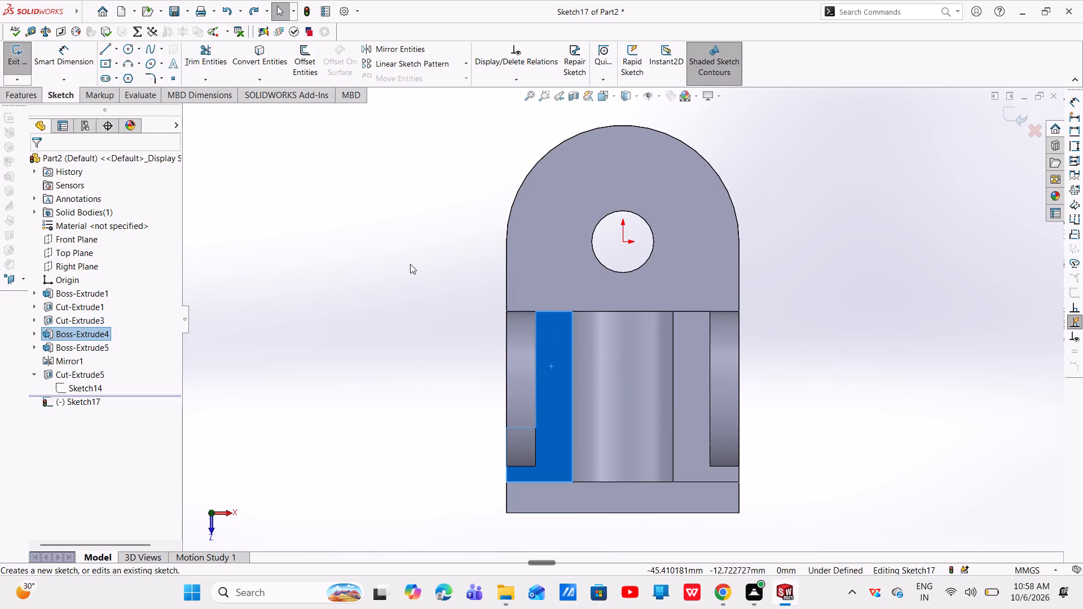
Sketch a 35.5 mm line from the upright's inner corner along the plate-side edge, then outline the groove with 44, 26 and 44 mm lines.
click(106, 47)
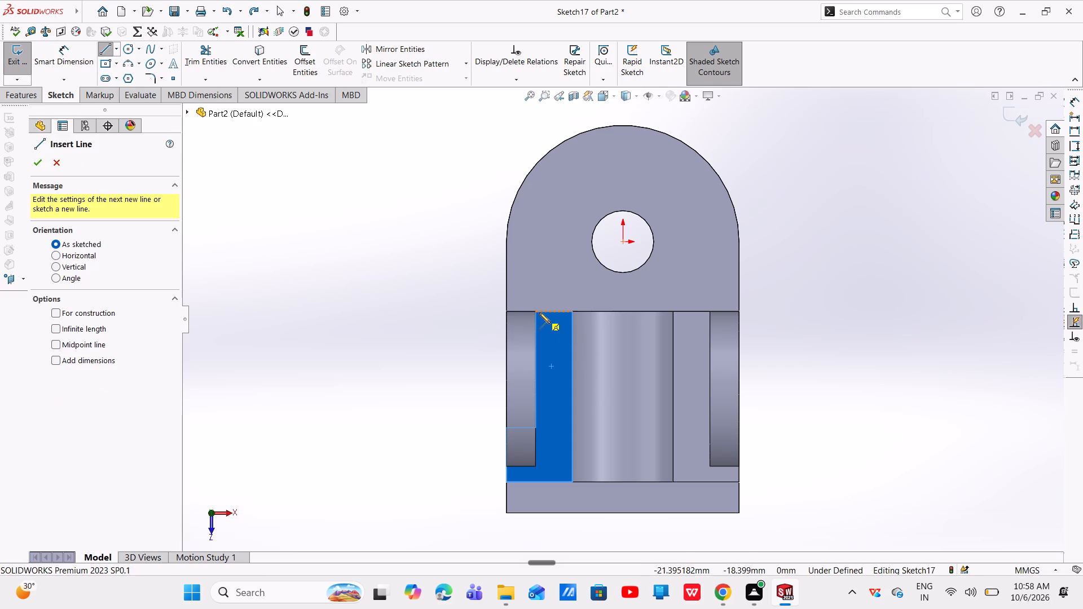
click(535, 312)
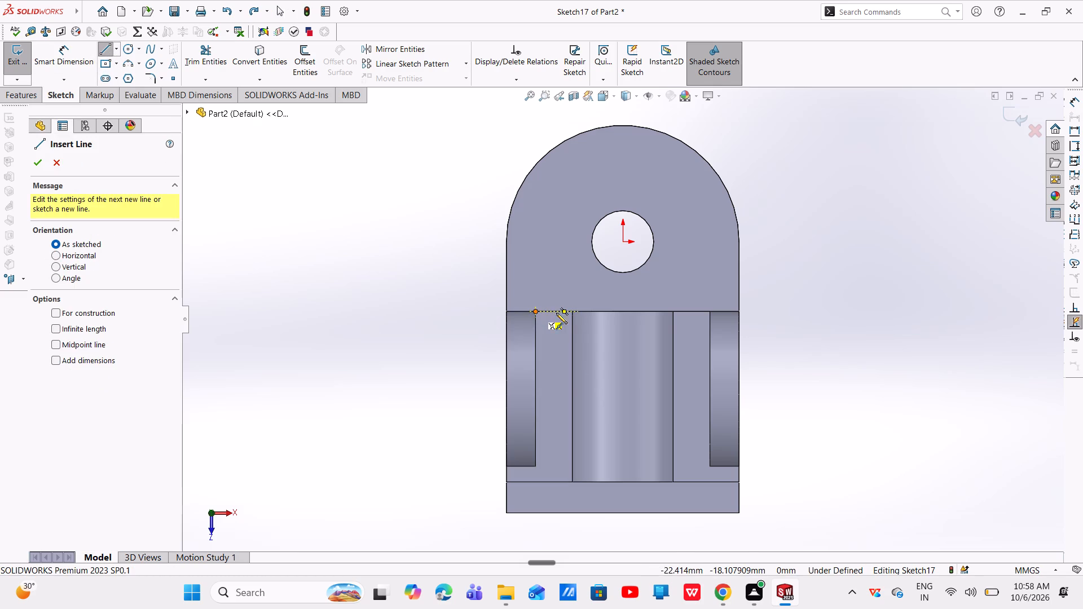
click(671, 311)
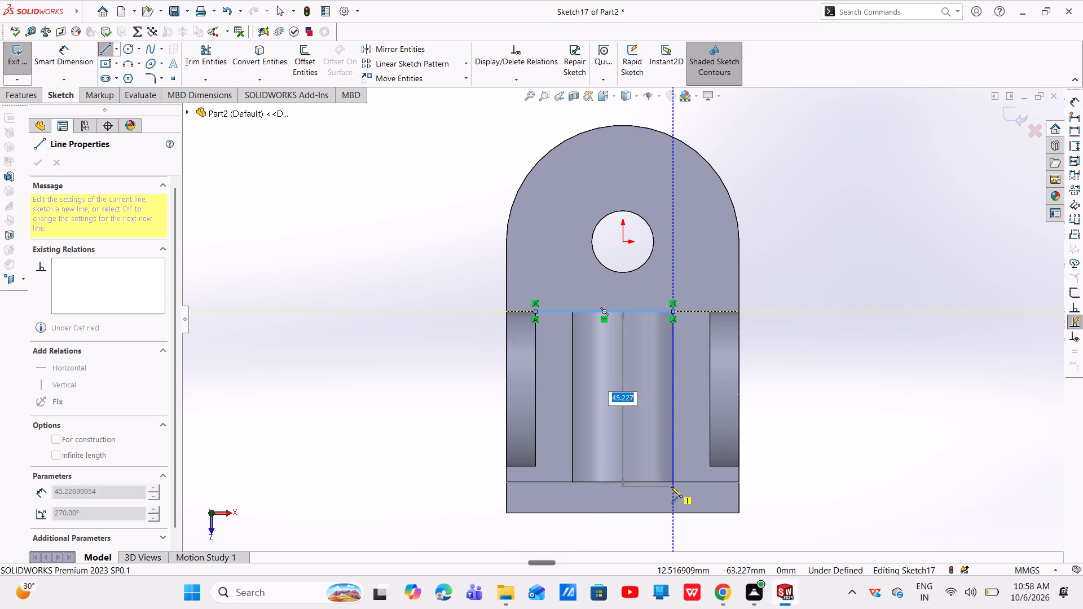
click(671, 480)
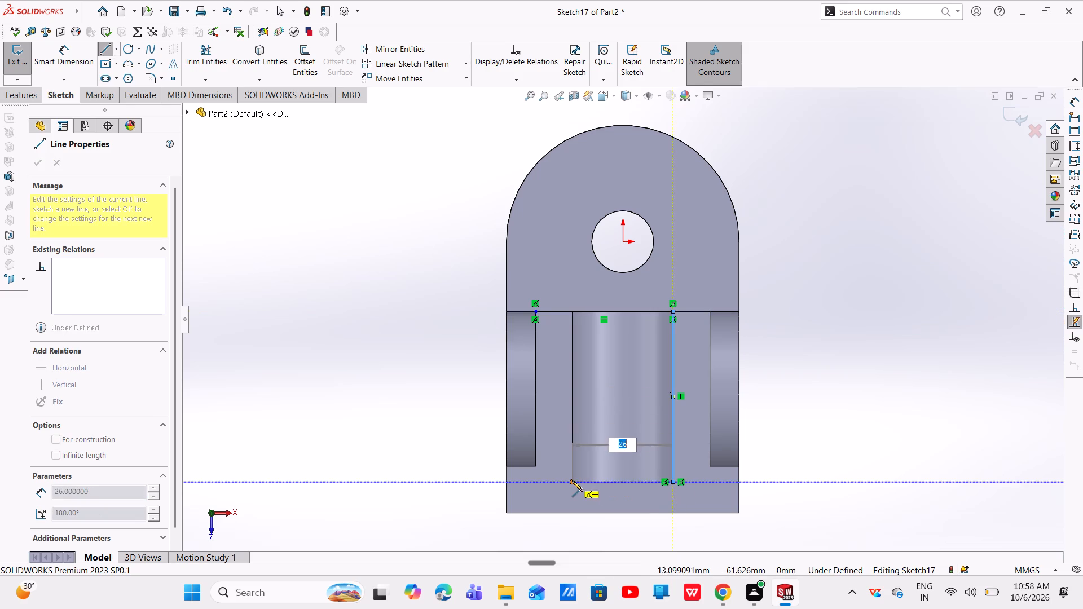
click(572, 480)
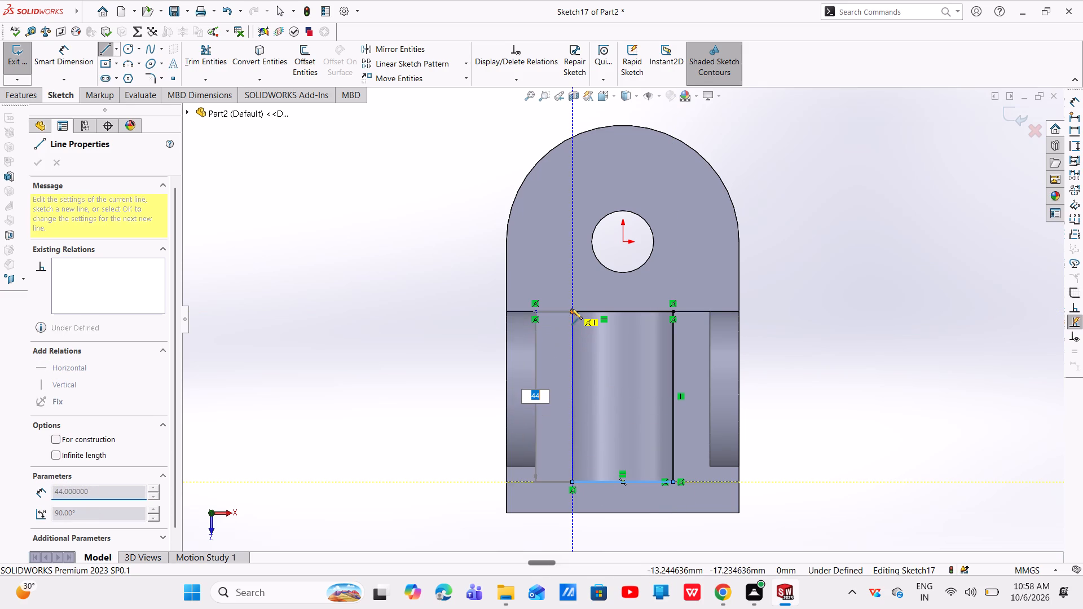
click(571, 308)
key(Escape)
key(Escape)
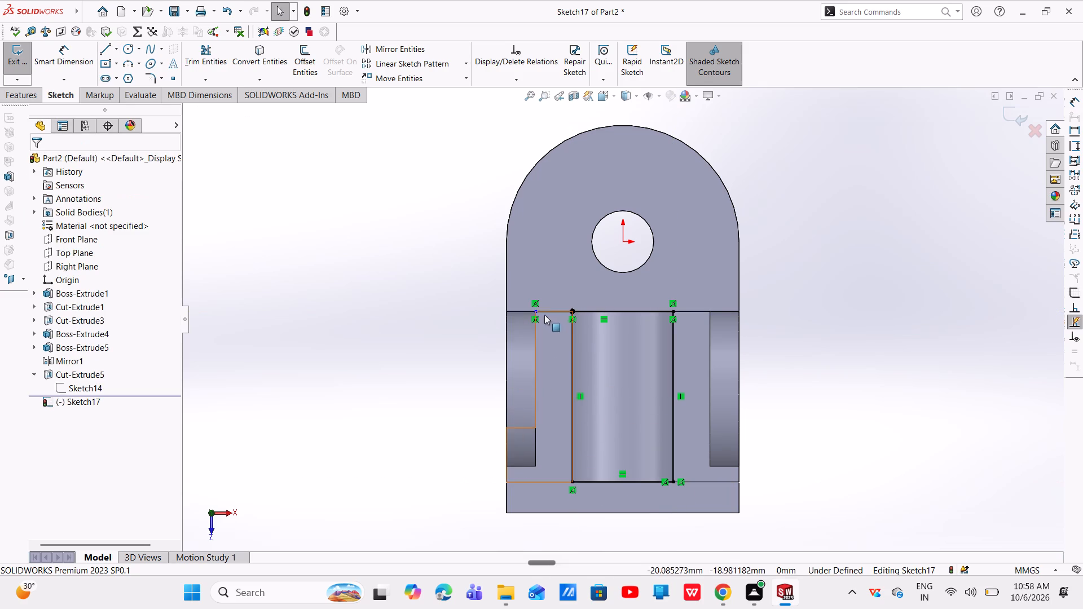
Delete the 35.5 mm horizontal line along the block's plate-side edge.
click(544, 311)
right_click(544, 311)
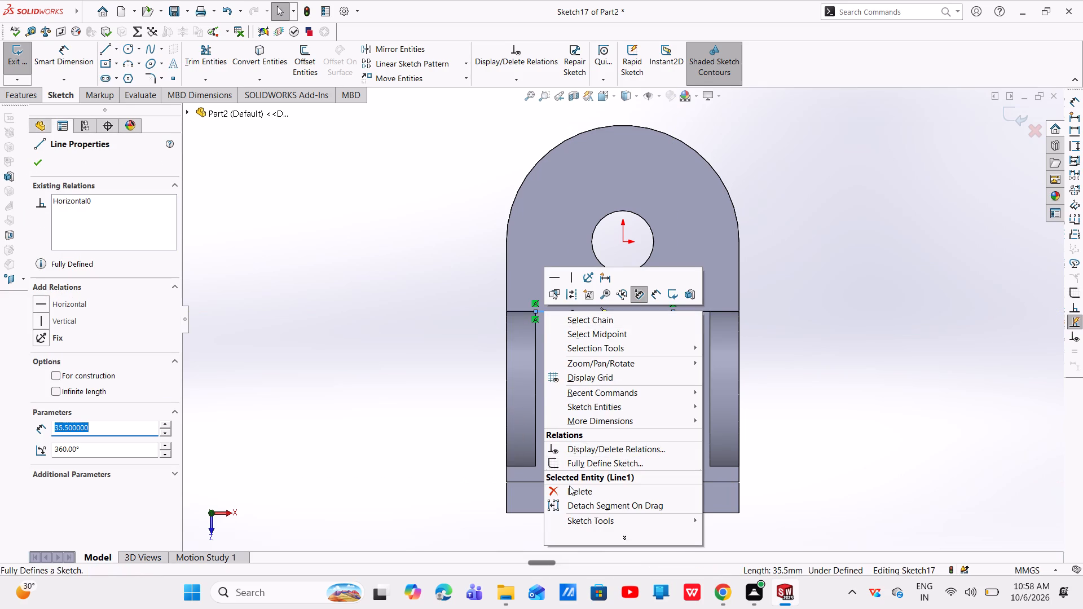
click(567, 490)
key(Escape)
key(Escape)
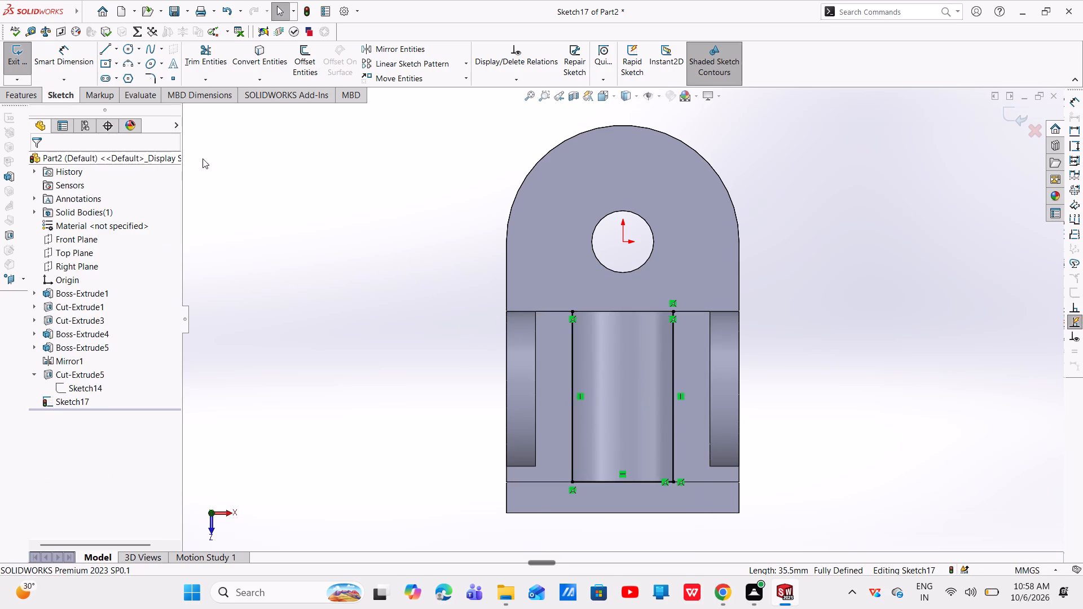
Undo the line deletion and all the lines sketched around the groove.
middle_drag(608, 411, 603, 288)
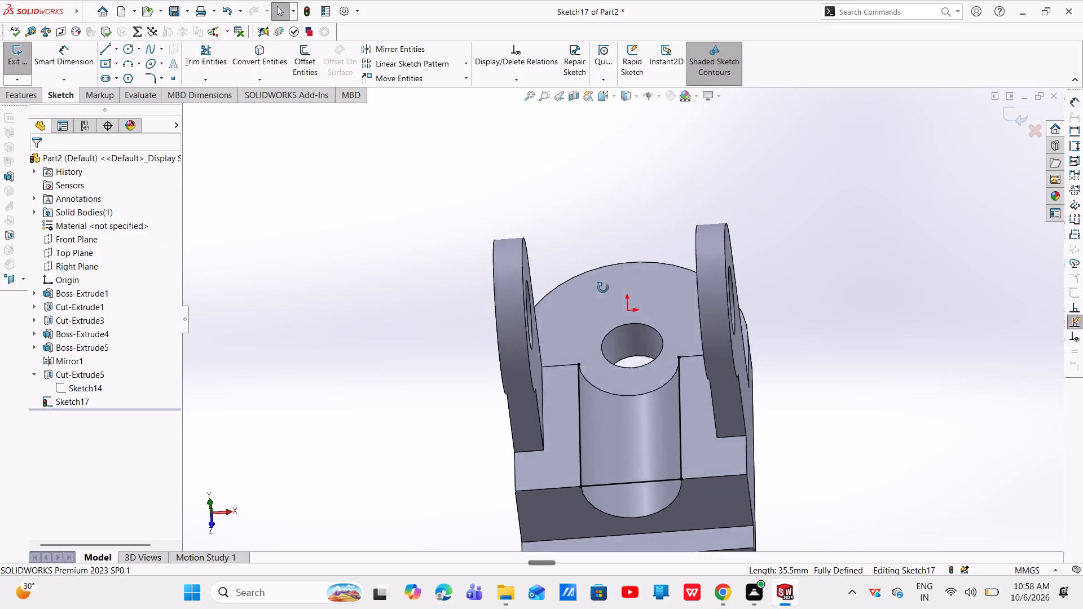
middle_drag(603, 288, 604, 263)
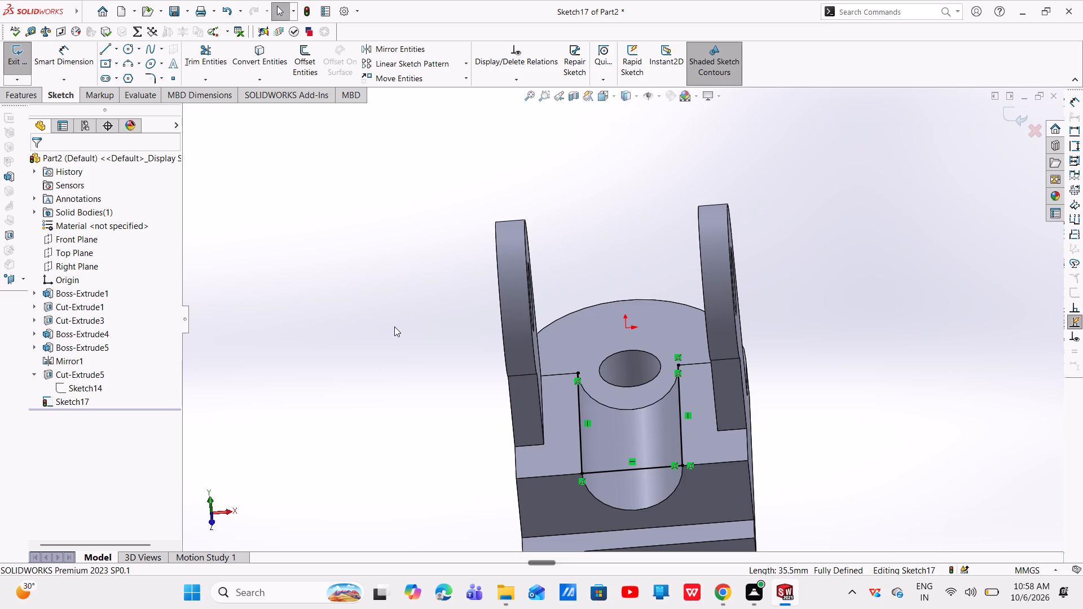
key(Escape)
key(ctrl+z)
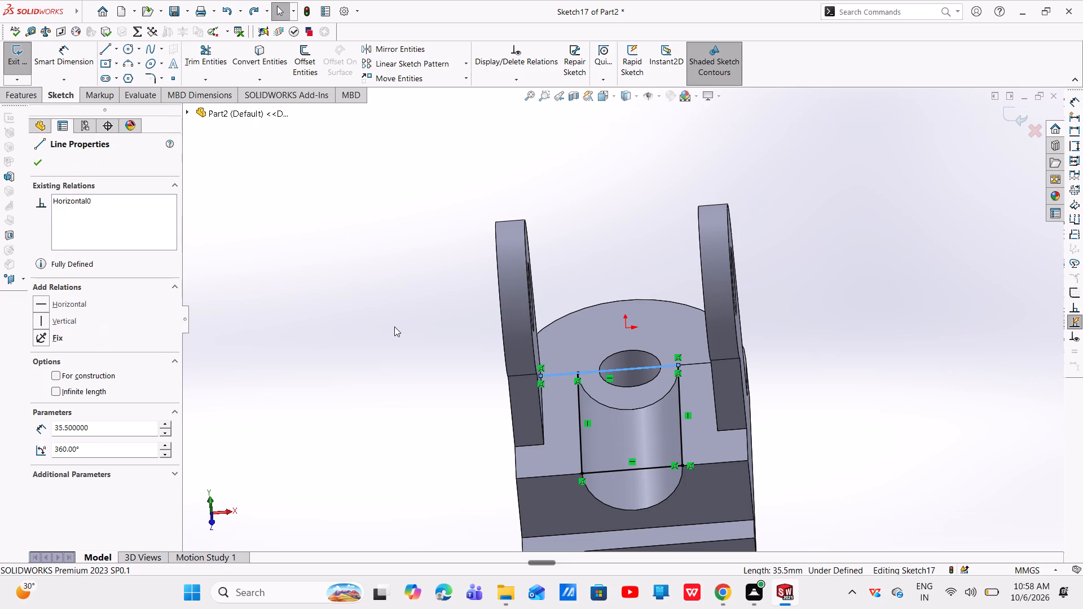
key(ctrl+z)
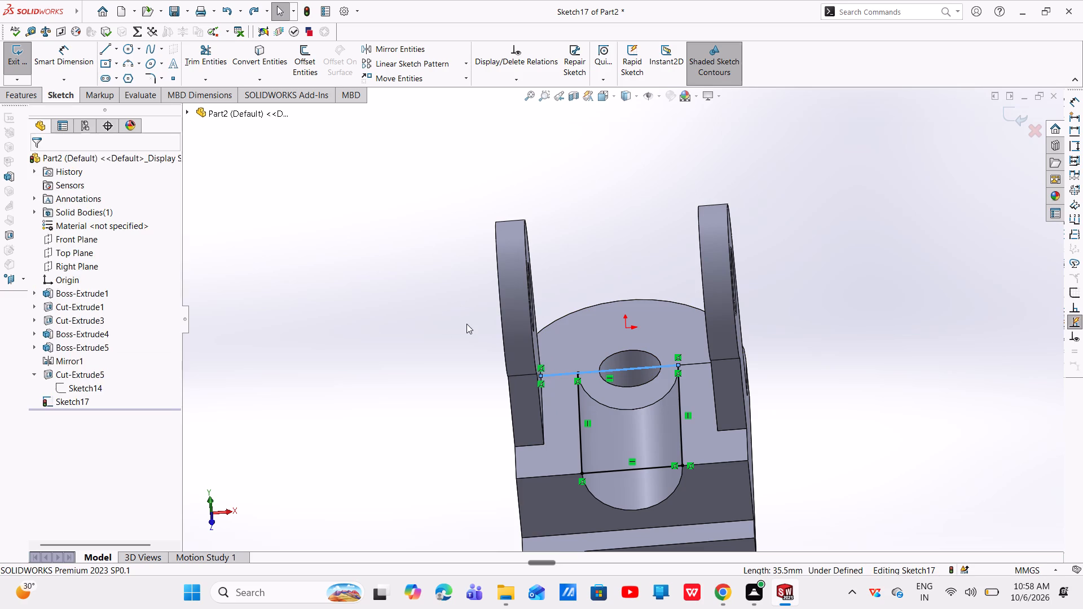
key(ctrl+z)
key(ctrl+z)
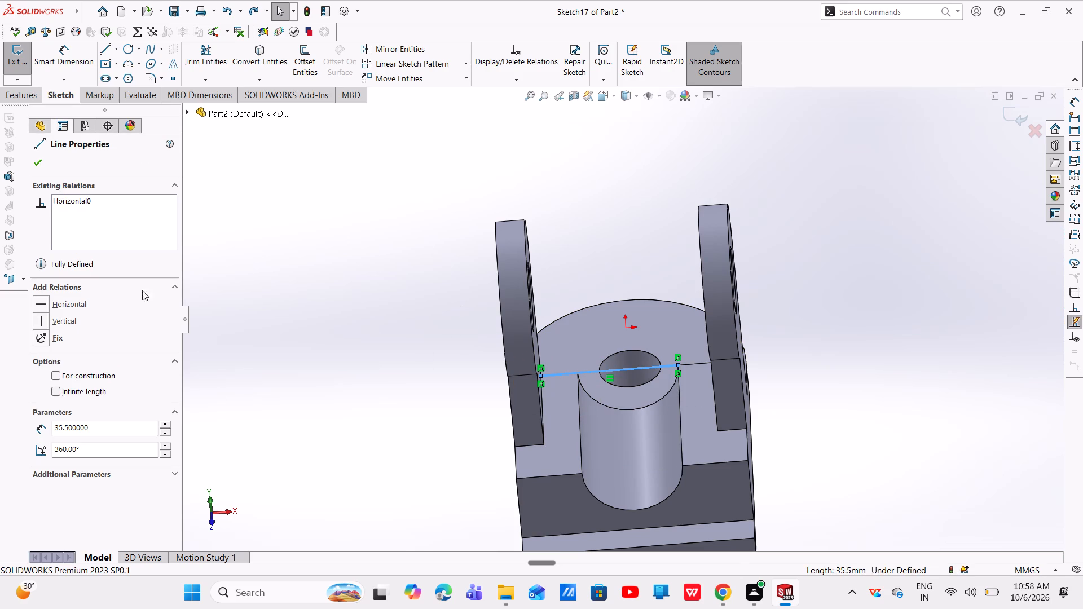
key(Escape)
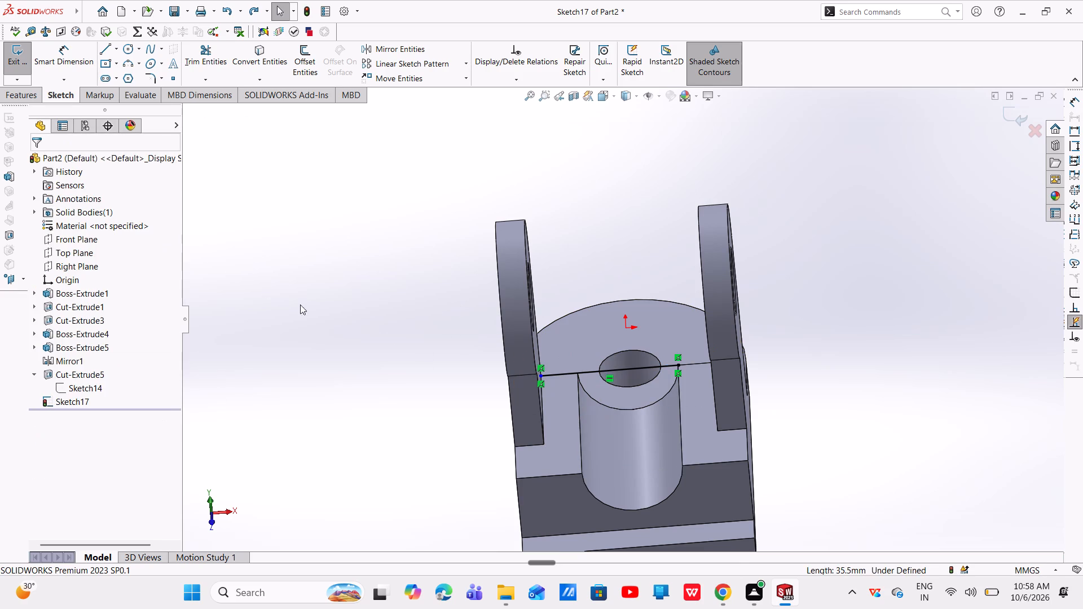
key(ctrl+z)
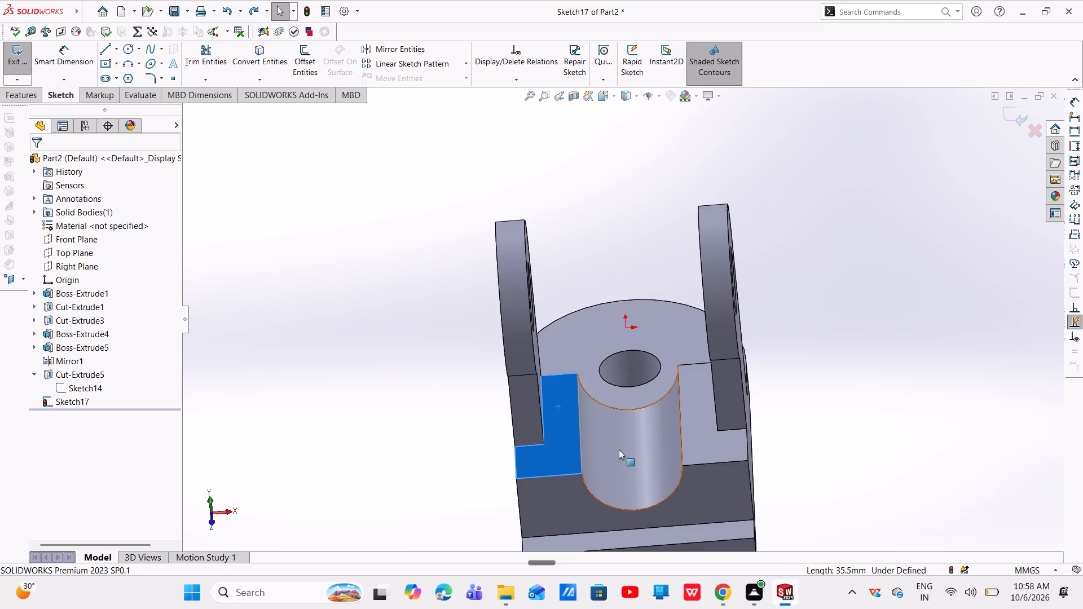
Orient the view normal to Sketch17 on the block's top face.
right_click(560, 409)
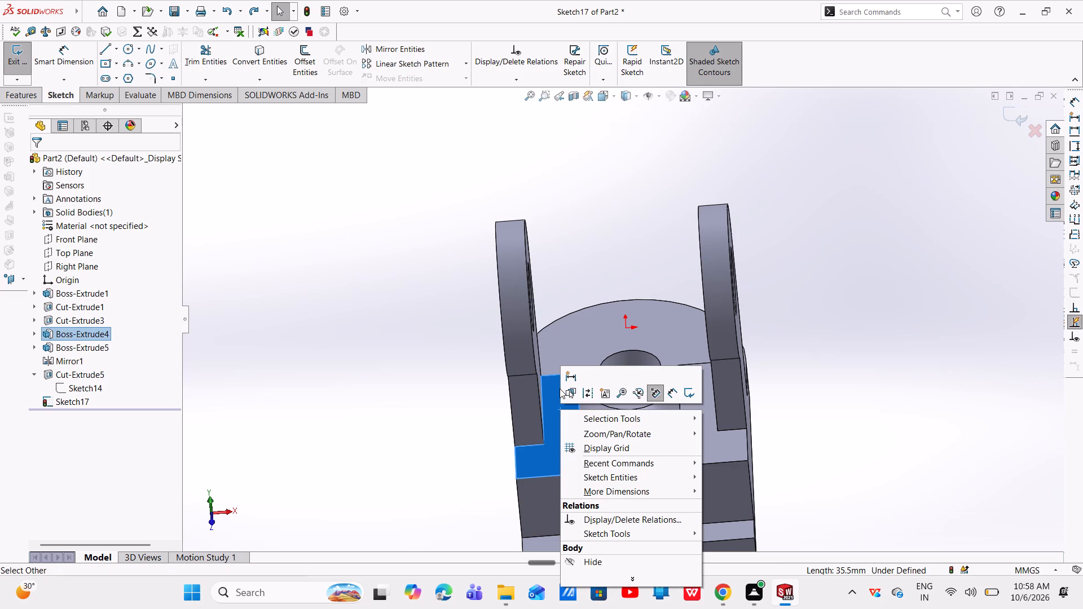
key(Escape)
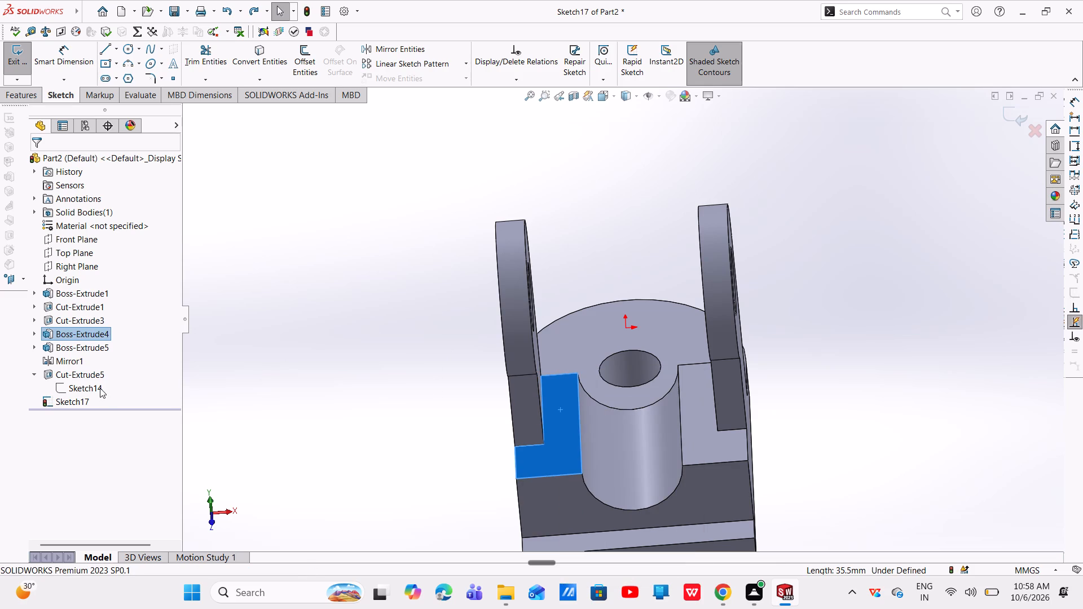
click(86, 405)
click(111, 391)
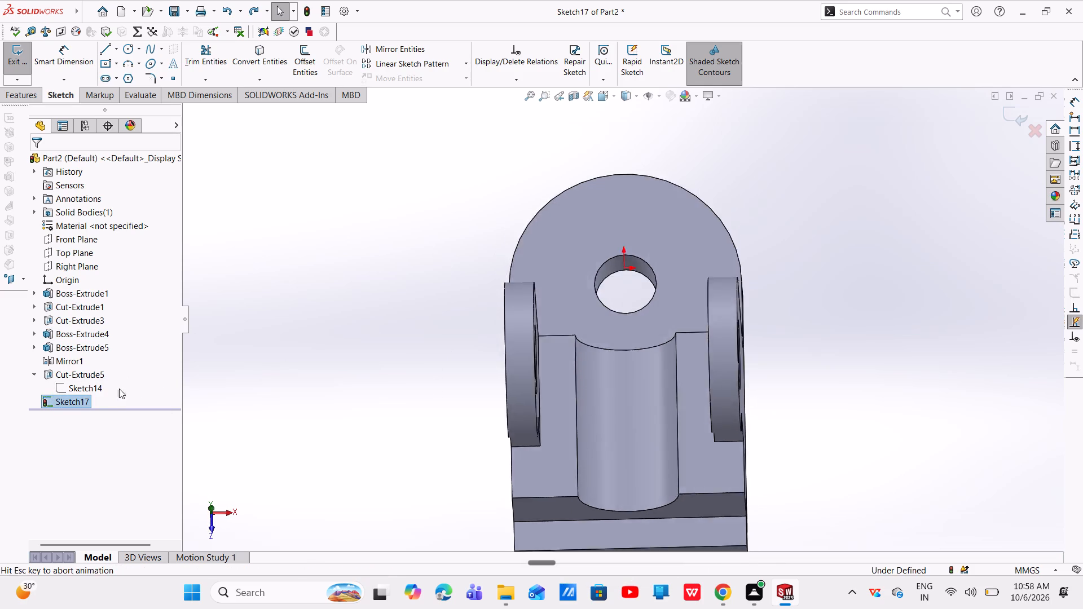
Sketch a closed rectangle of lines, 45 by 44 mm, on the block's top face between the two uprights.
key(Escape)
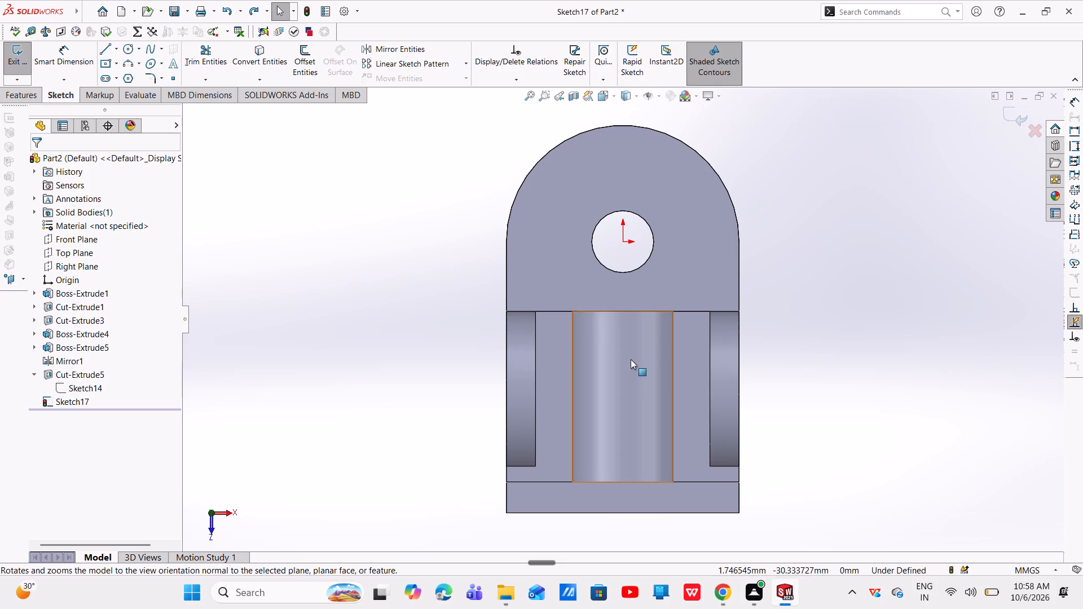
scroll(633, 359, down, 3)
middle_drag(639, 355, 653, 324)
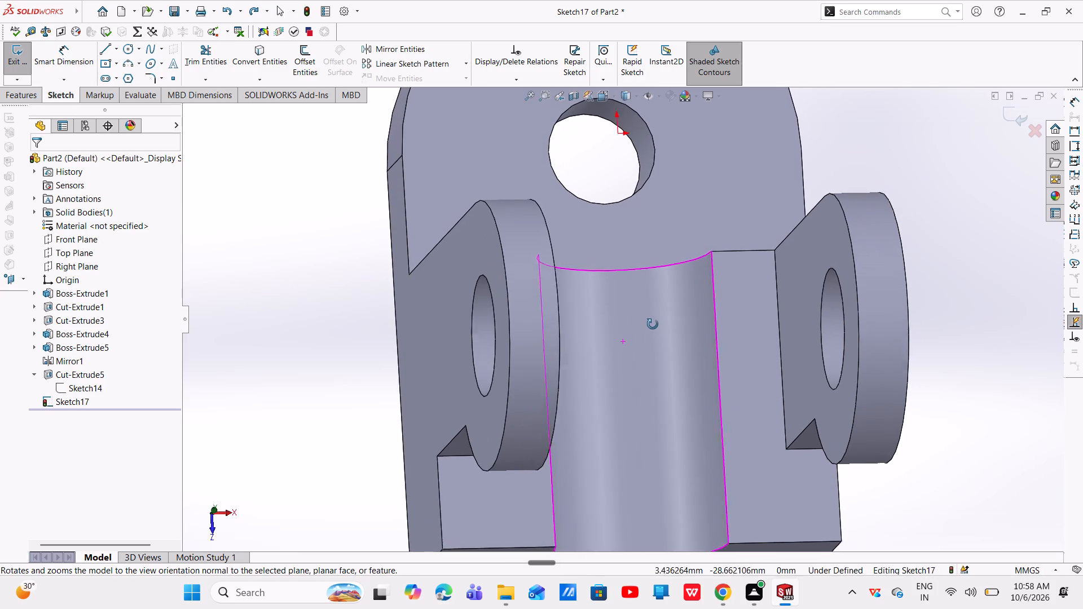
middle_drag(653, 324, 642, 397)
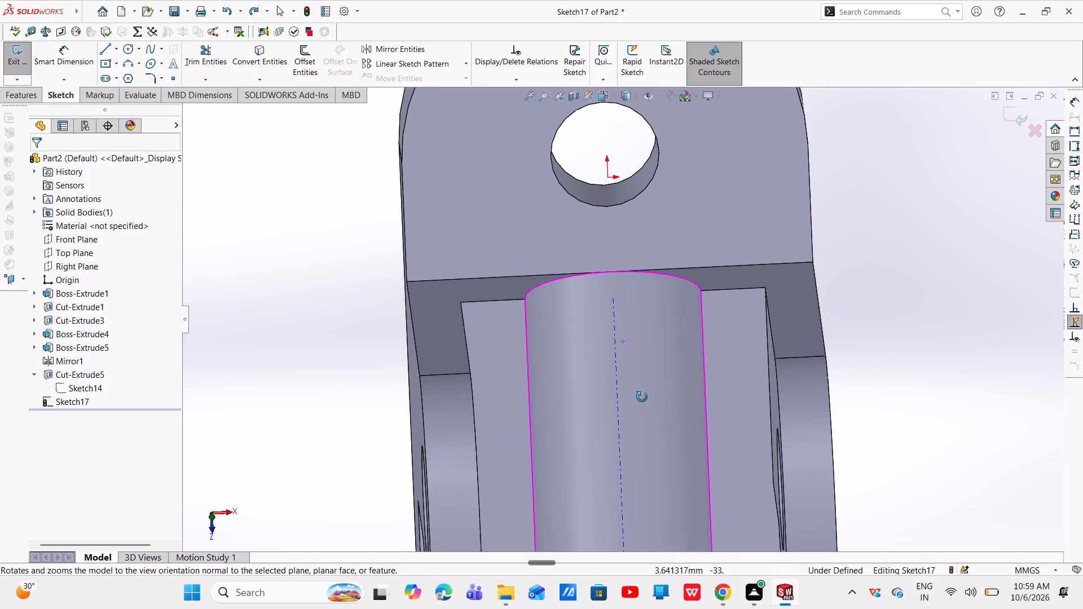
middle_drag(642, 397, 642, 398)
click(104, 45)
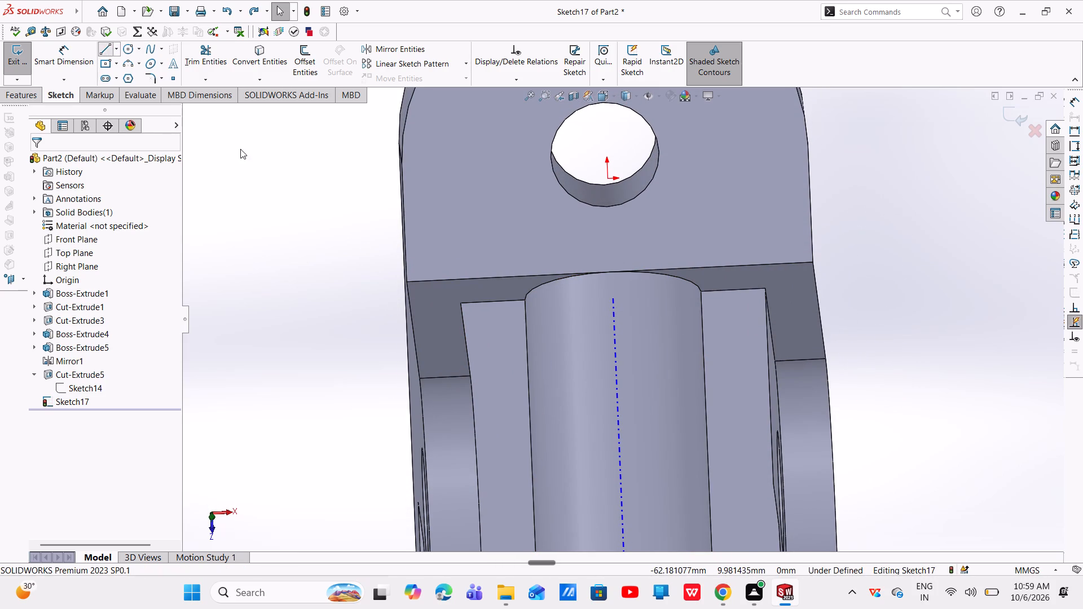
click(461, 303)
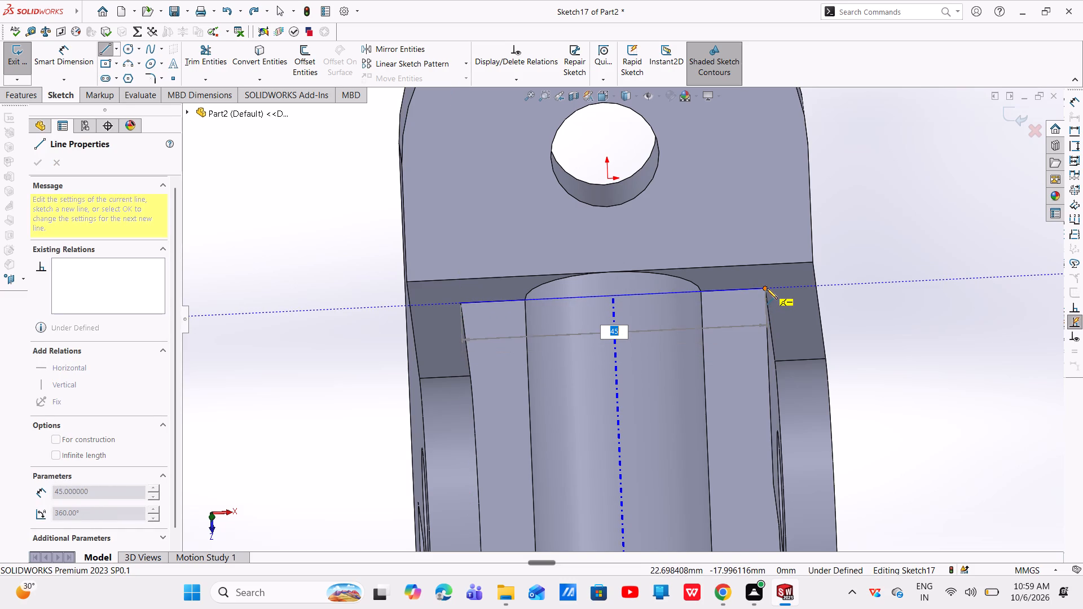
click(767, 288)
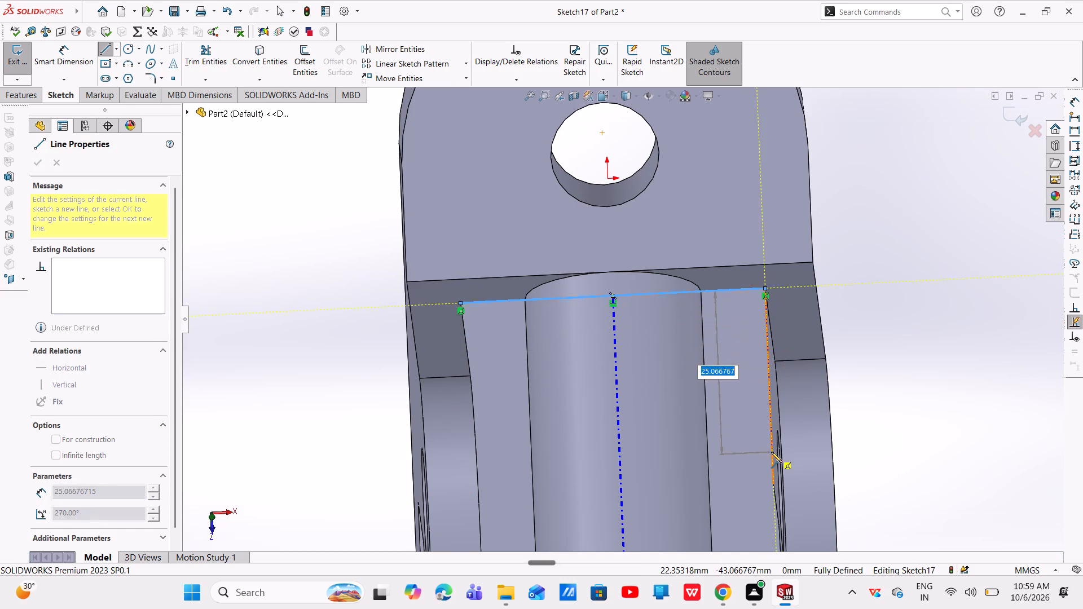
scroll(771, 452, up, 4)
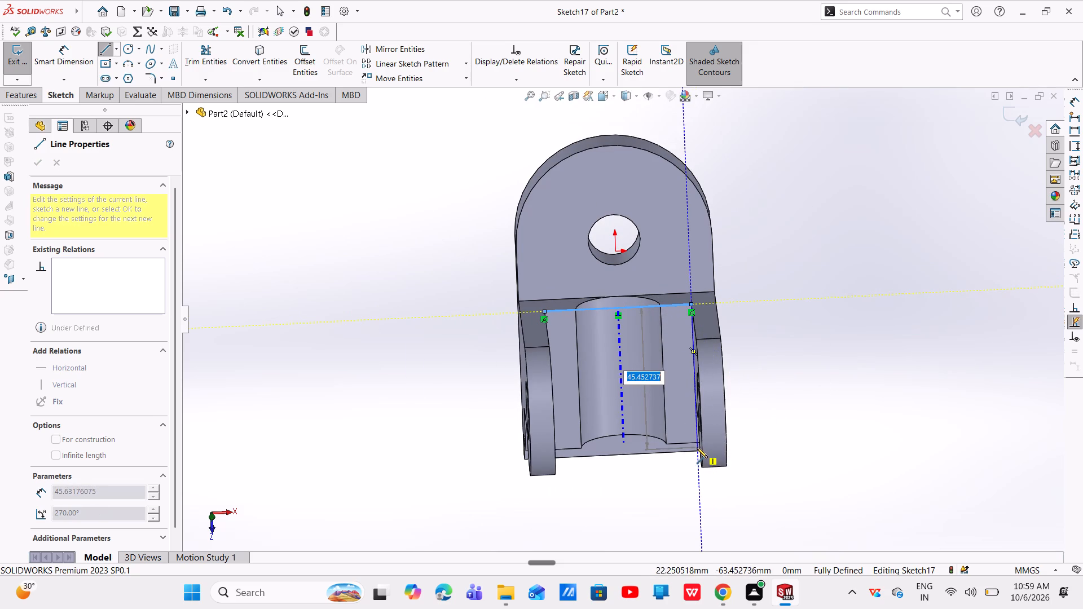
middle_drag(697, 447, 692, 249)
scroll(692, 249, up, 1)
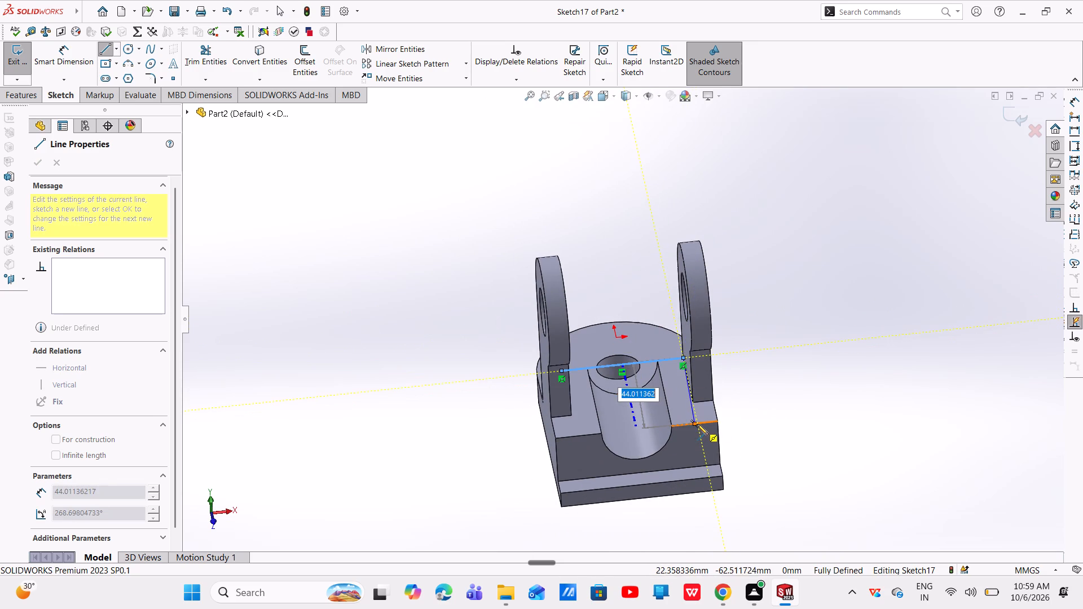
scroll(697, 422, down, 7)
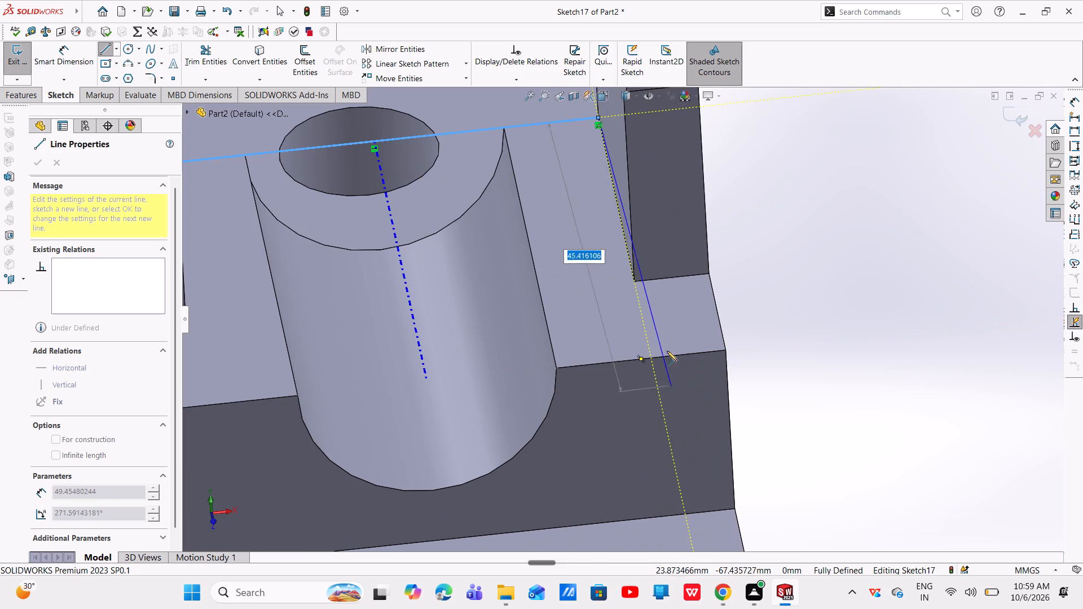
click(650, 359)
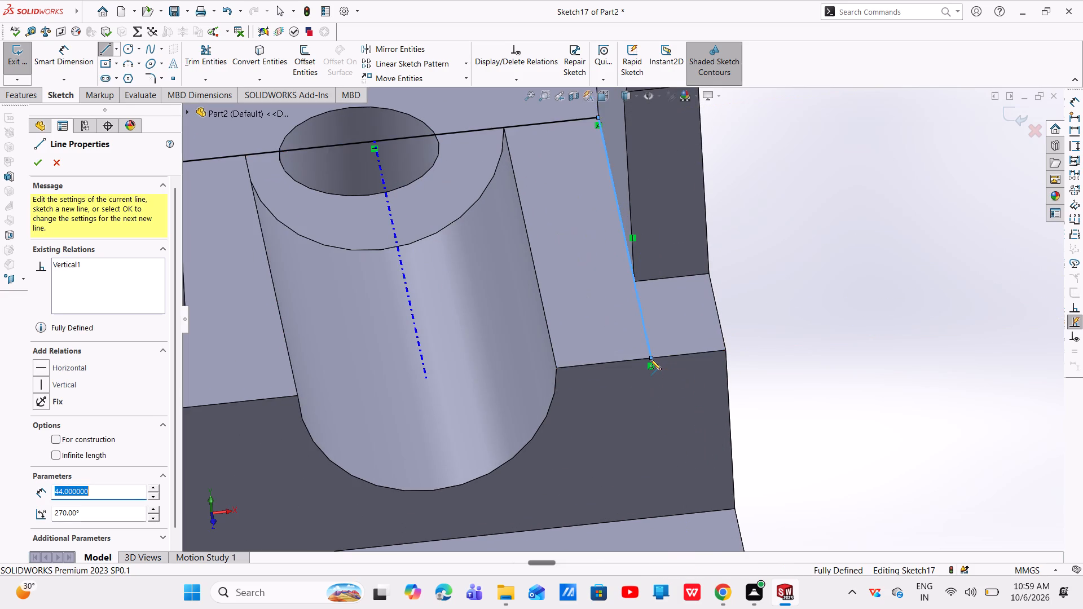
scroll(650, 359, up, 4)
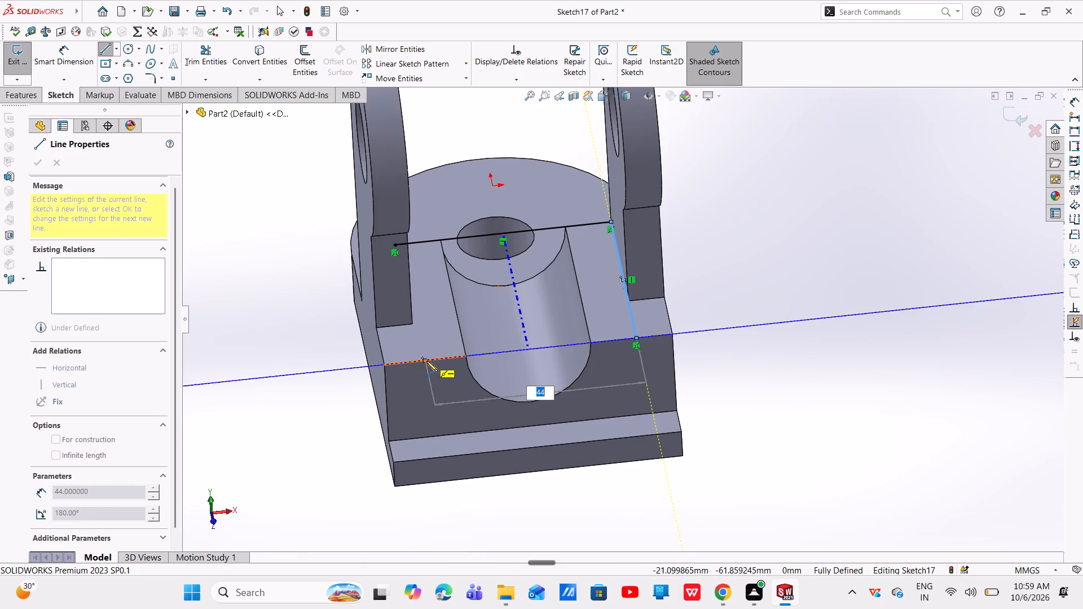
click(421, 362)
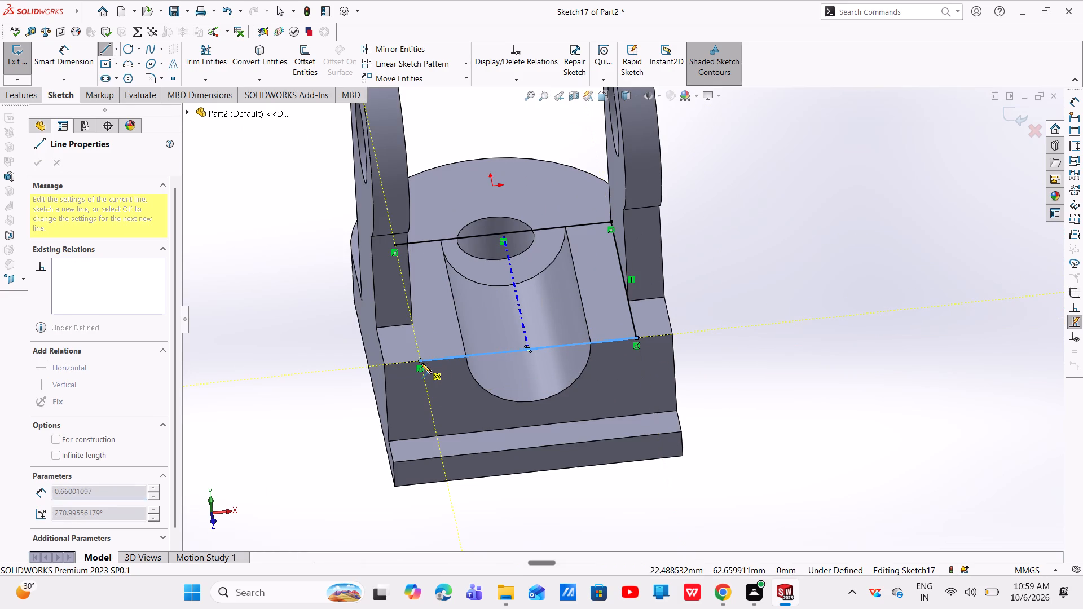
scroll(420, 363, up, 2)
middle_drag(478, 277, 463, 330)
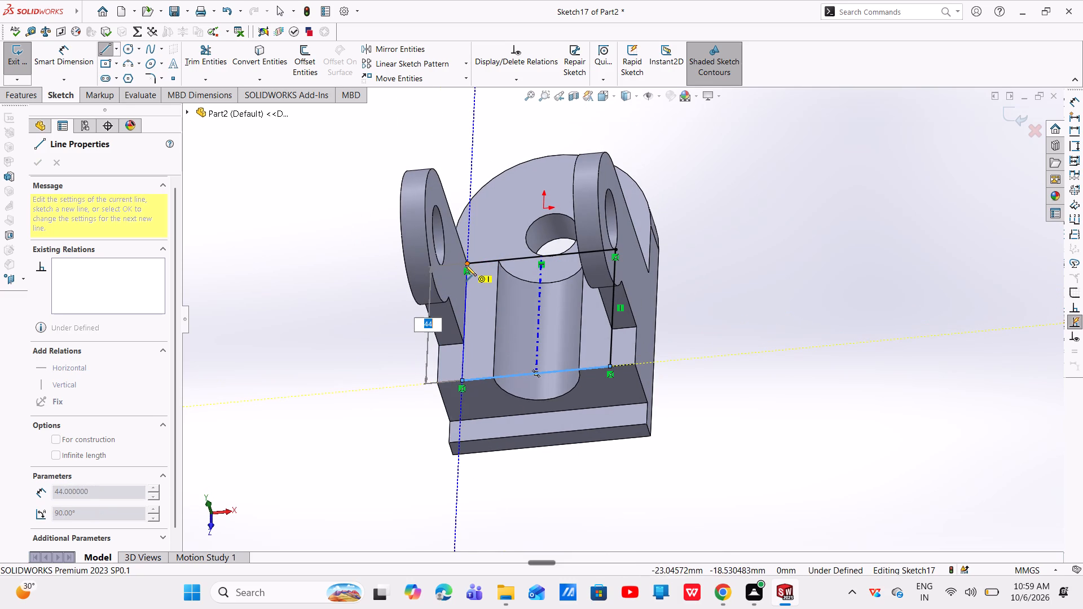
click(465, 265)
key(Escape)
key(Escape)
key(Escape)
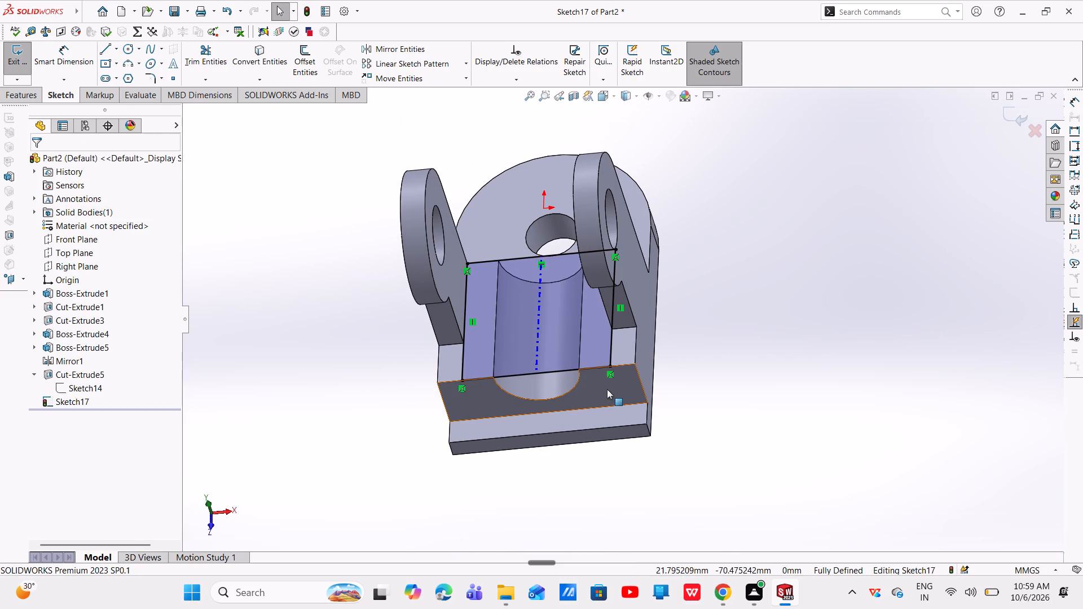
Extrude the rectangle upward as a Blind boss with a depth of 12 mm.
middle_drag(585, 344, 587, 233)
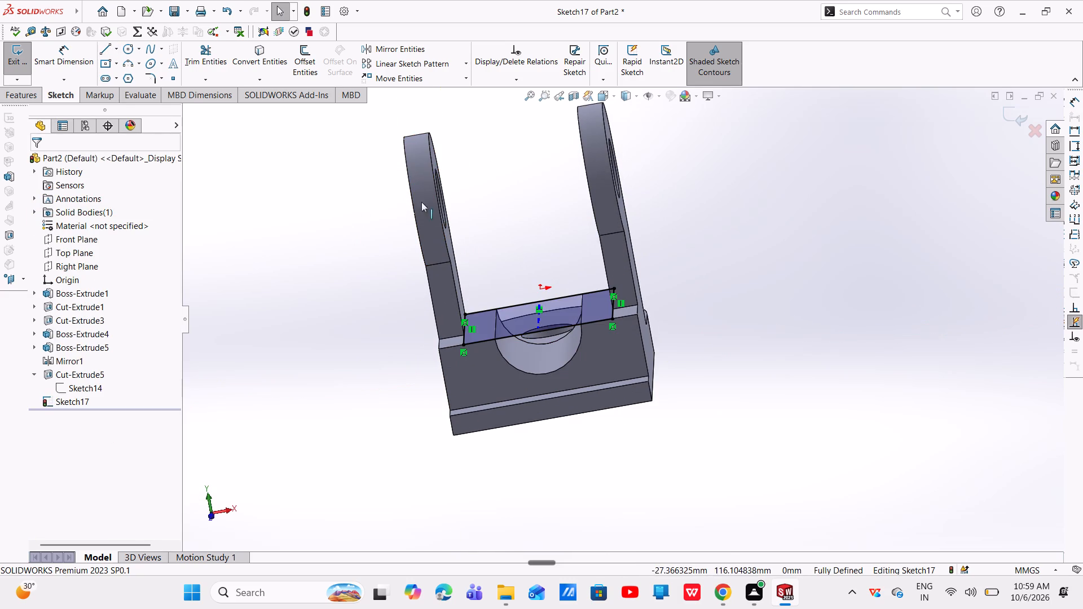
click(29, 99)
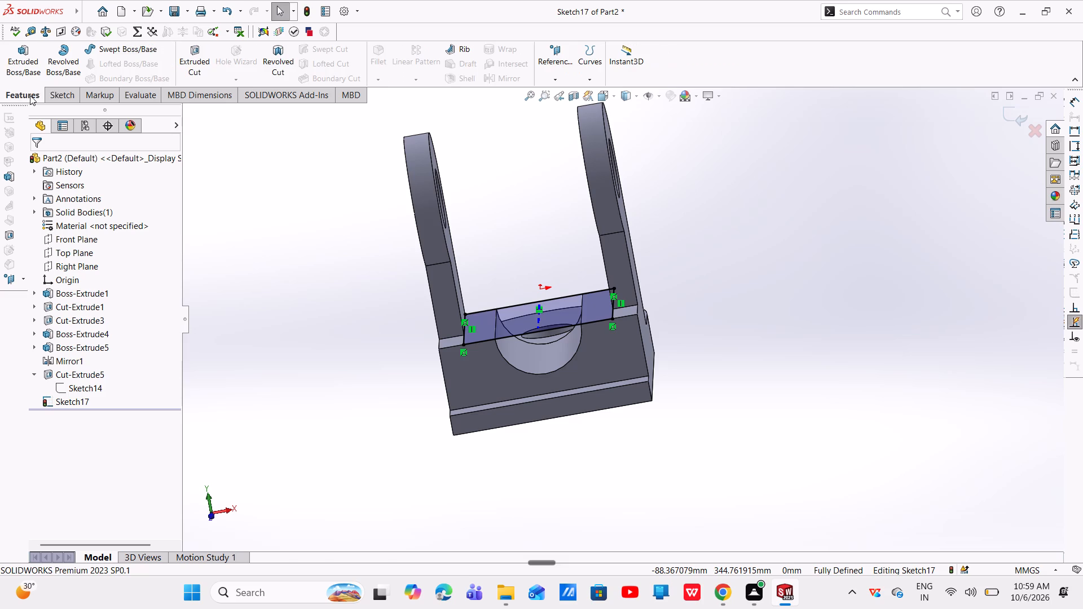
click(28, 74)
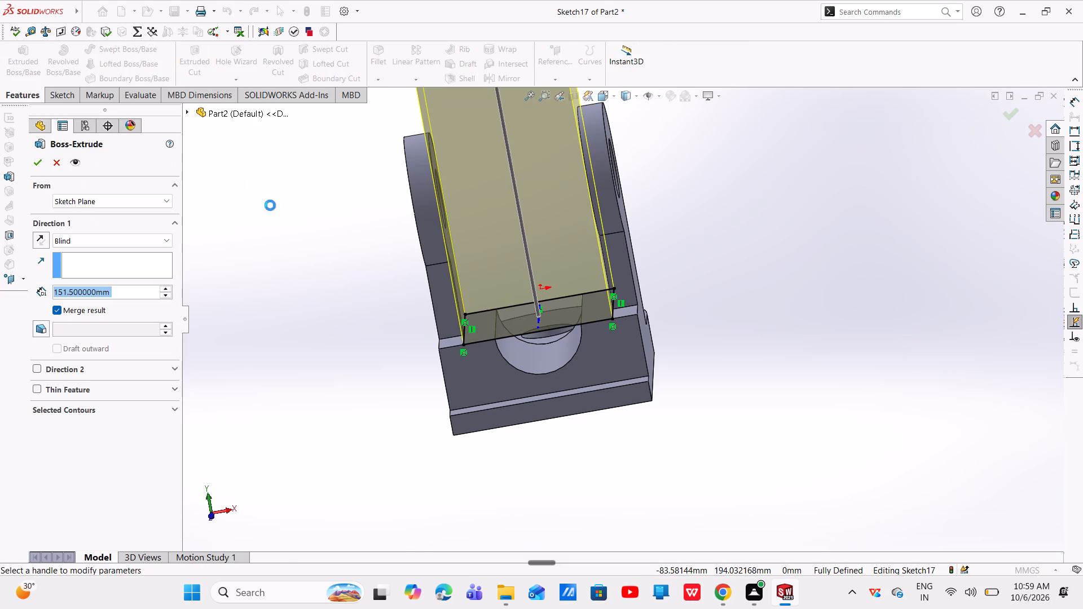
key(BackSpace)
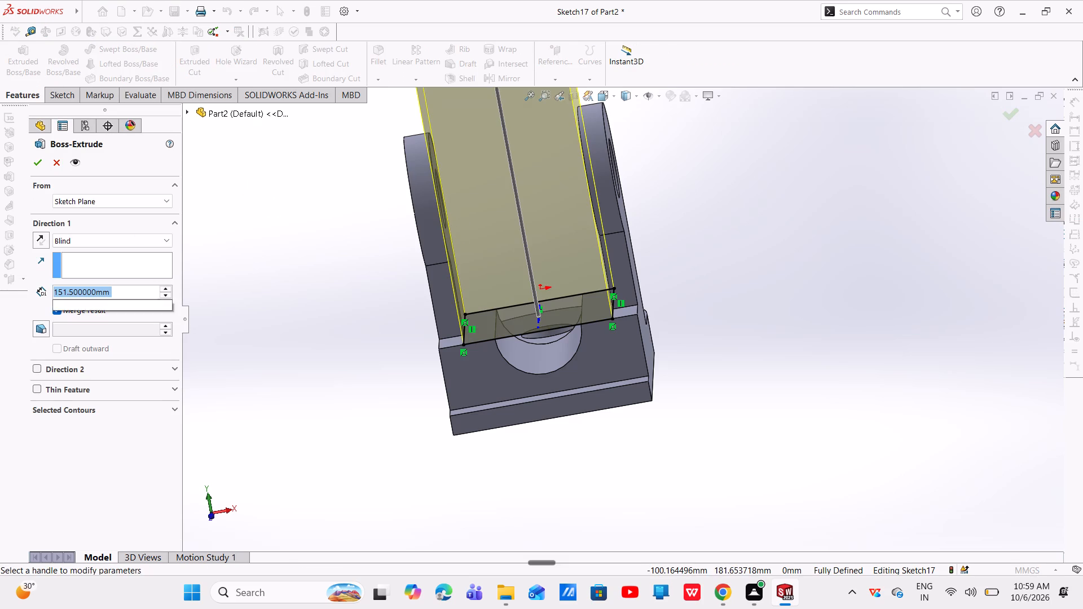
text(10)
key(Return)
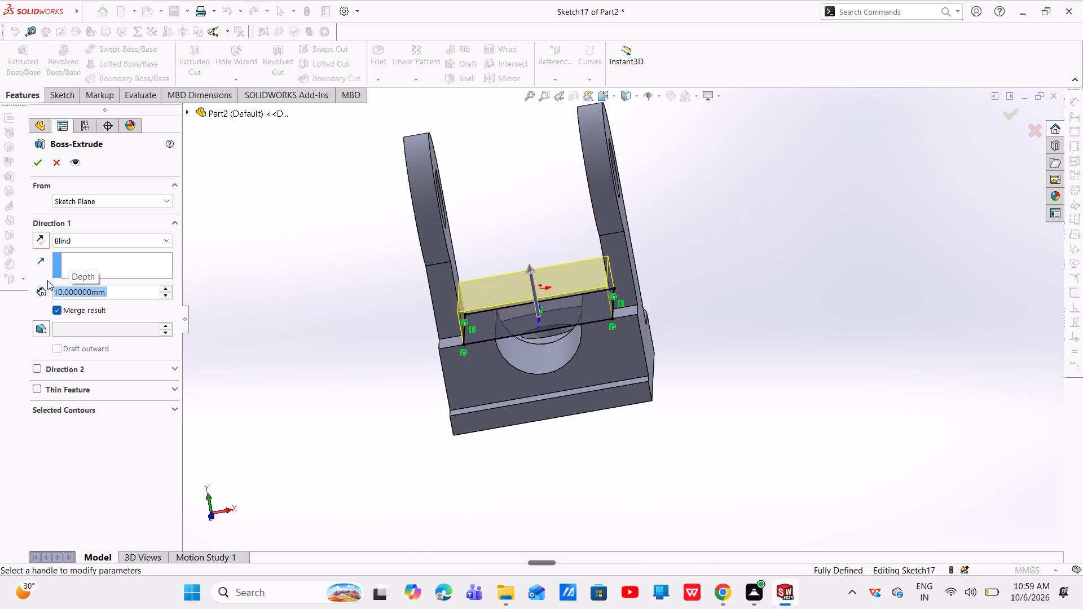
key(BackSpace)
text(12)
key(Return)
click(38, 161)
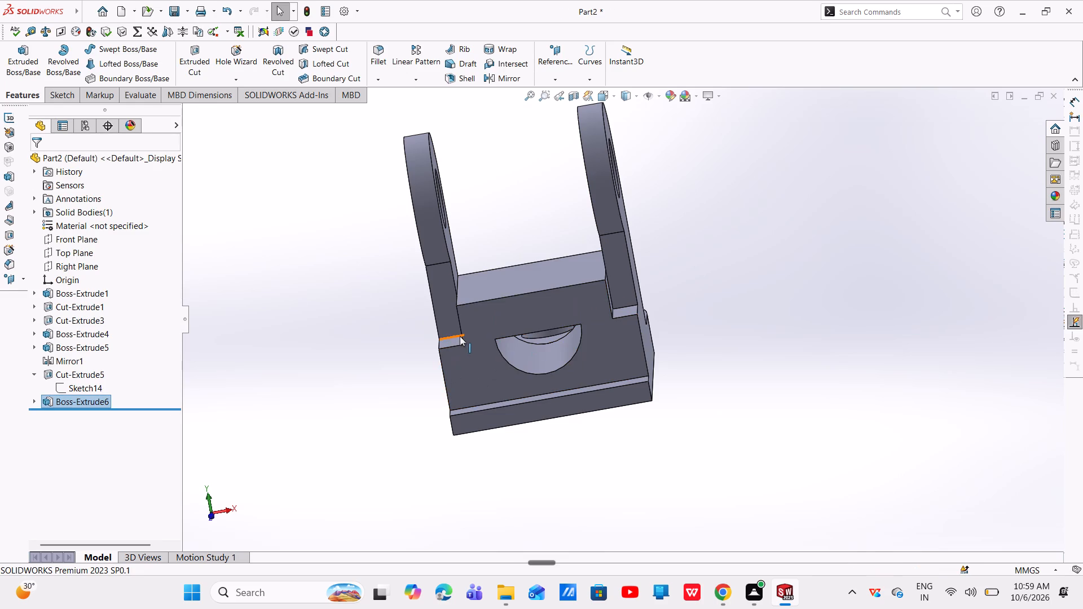
Examine the raised block, the groove opening and the uprights from several sides.
middle_drag(460, 336, 544, 349)
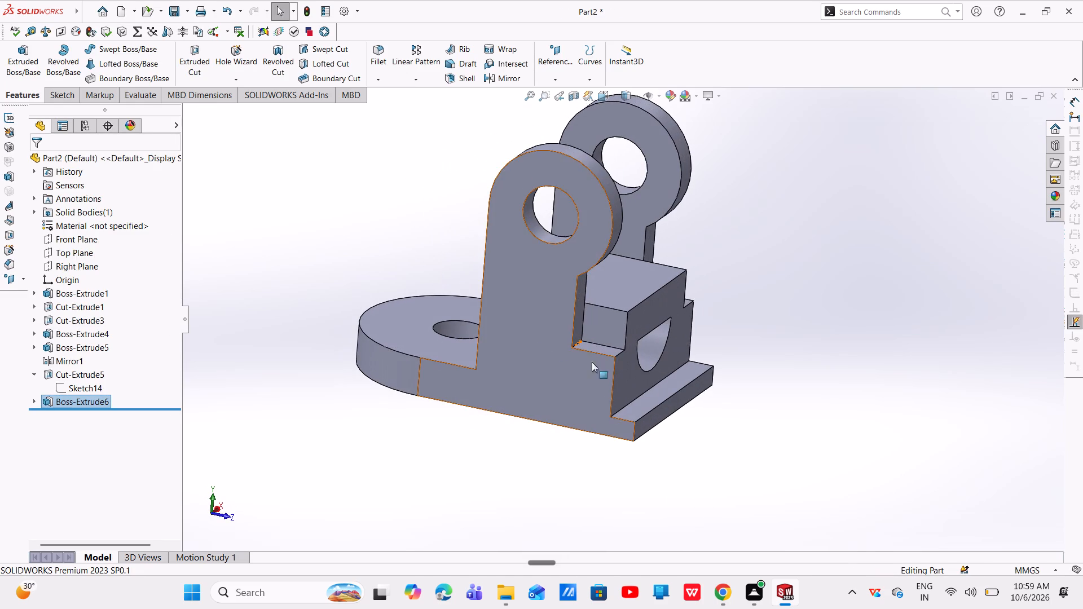
middle_drag(513, 363, 534, 370)
scroll(513, 363, up, 1)
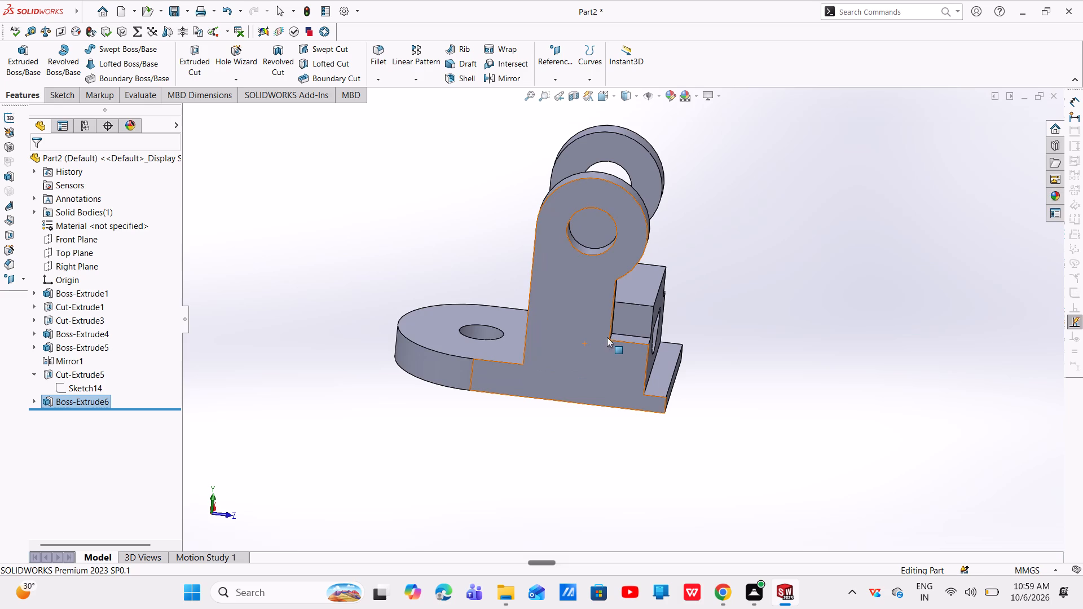
scroll(648, 314, down, 3)
middle_drag(635, 308, 572, 303)
scroll(635, 308, up, 1)
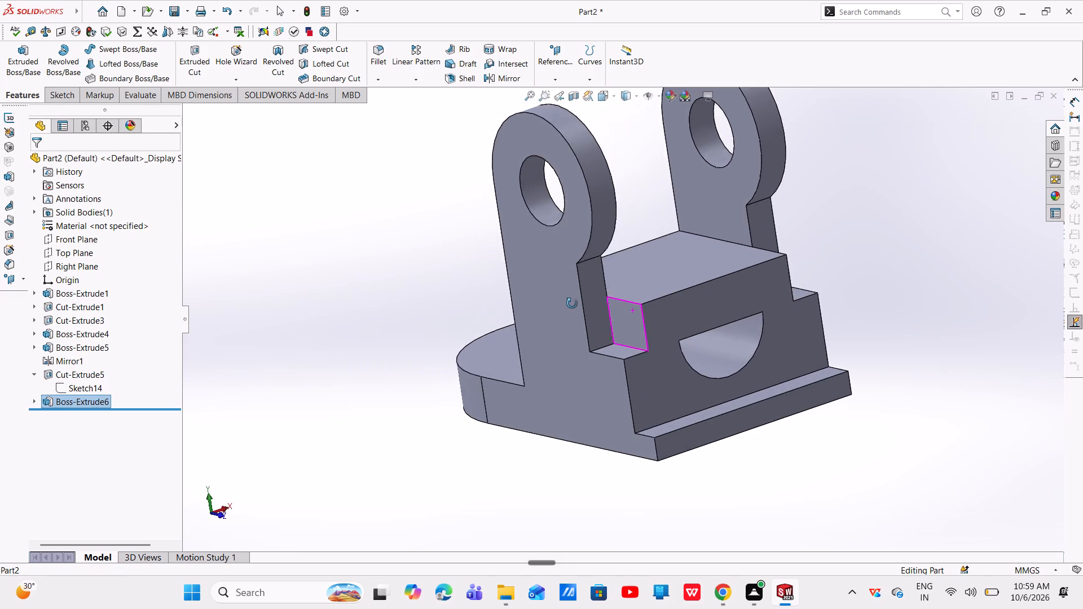
middle_drag(572, 303, 446, 345)
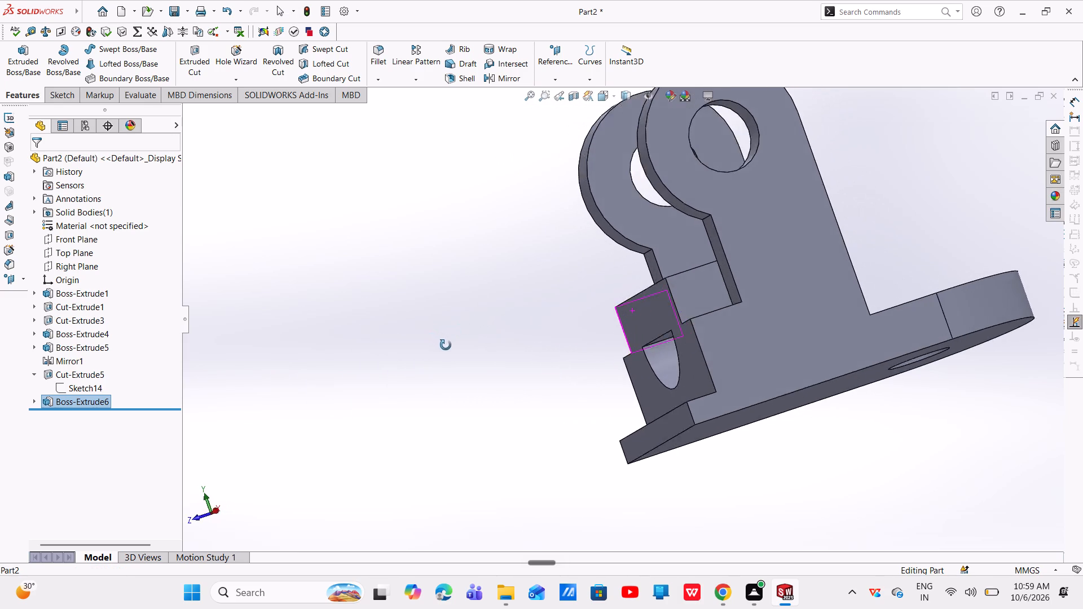
middle_drag(446, 345, 479, 358)
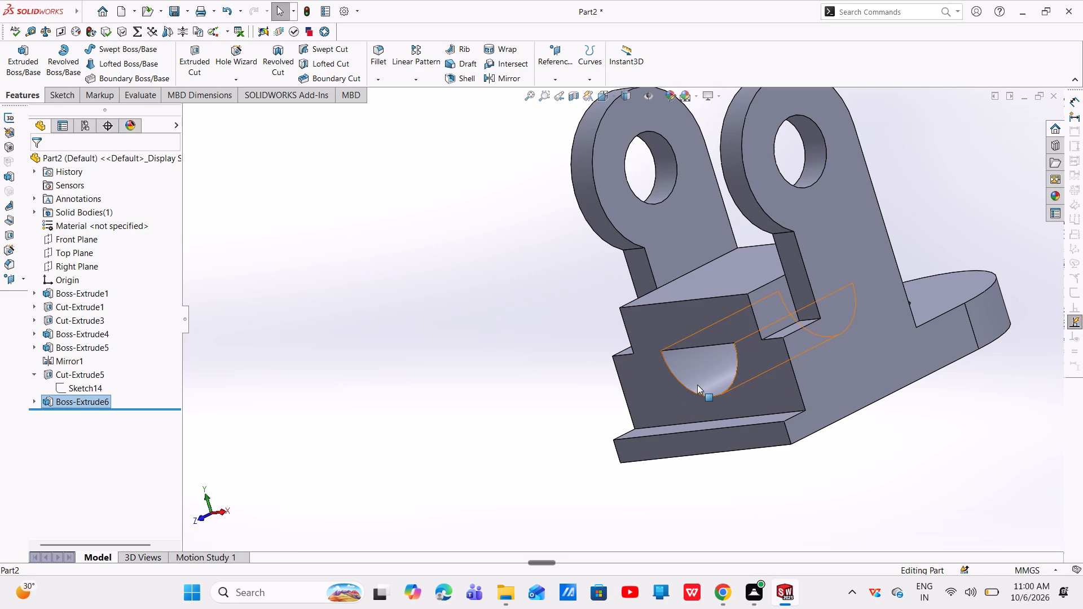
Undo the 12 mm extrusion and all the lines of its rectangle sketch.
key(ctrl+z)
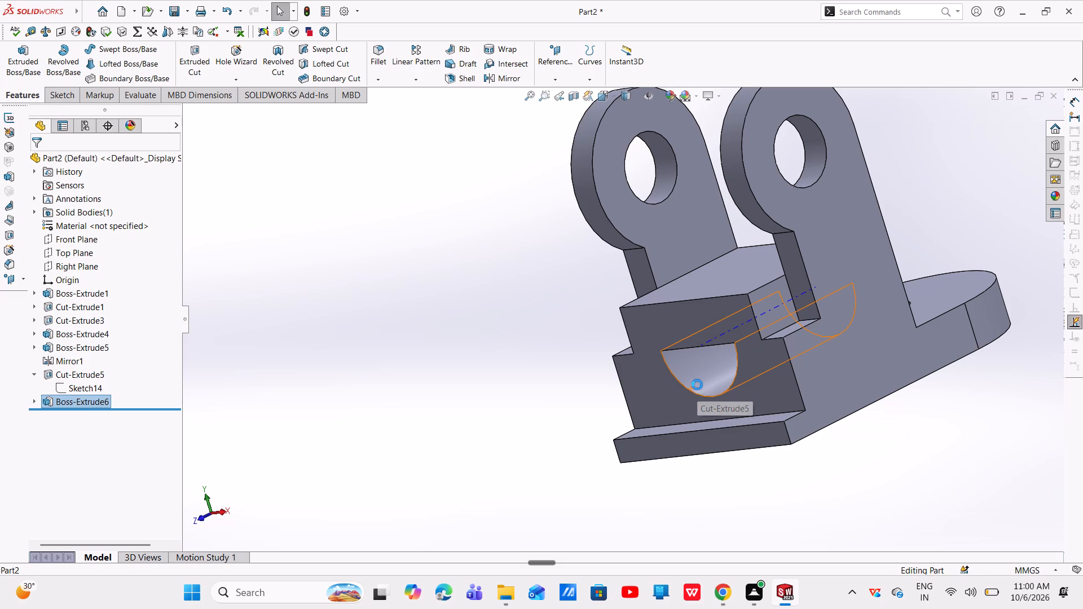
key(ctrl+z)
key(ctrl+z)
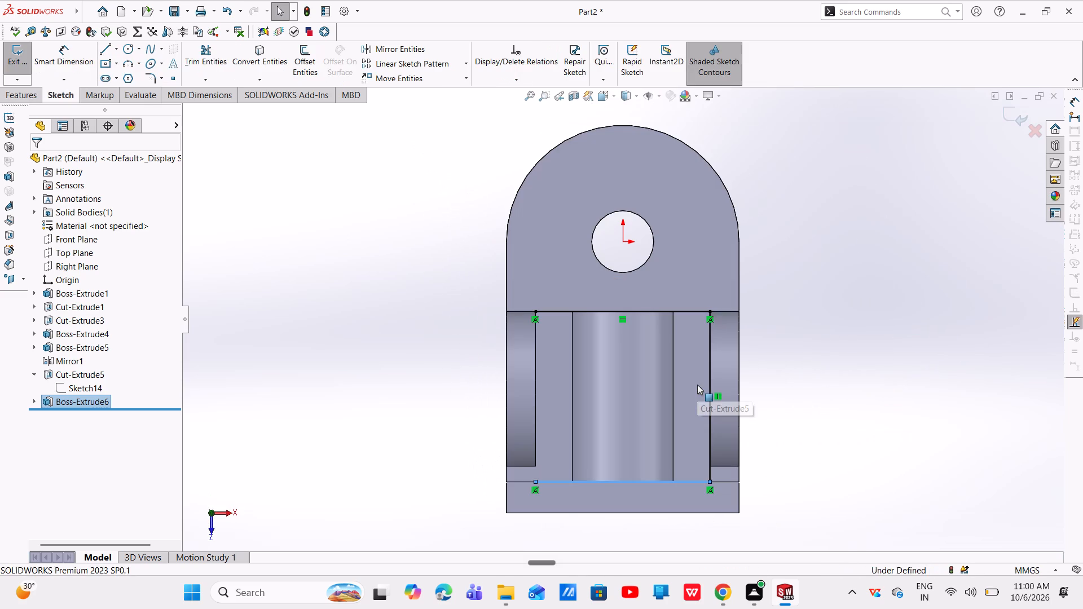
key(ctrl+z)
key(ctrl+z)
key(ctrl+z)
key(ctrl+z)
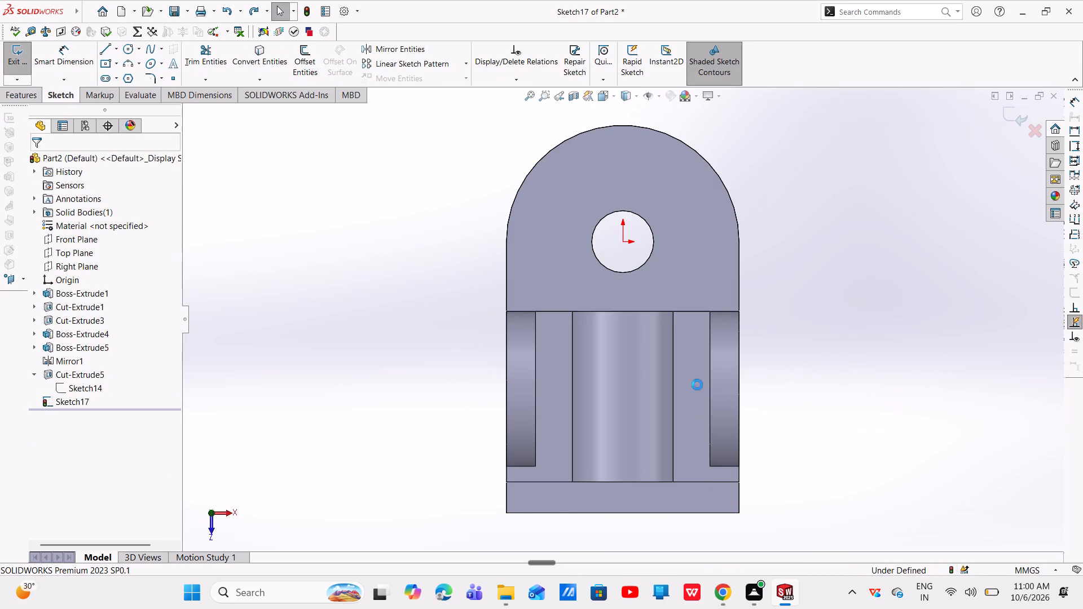
Undo the empty sketch on the block and the groove cut, back to editing the 26 mm circle sketch.
key(ctrl+z)
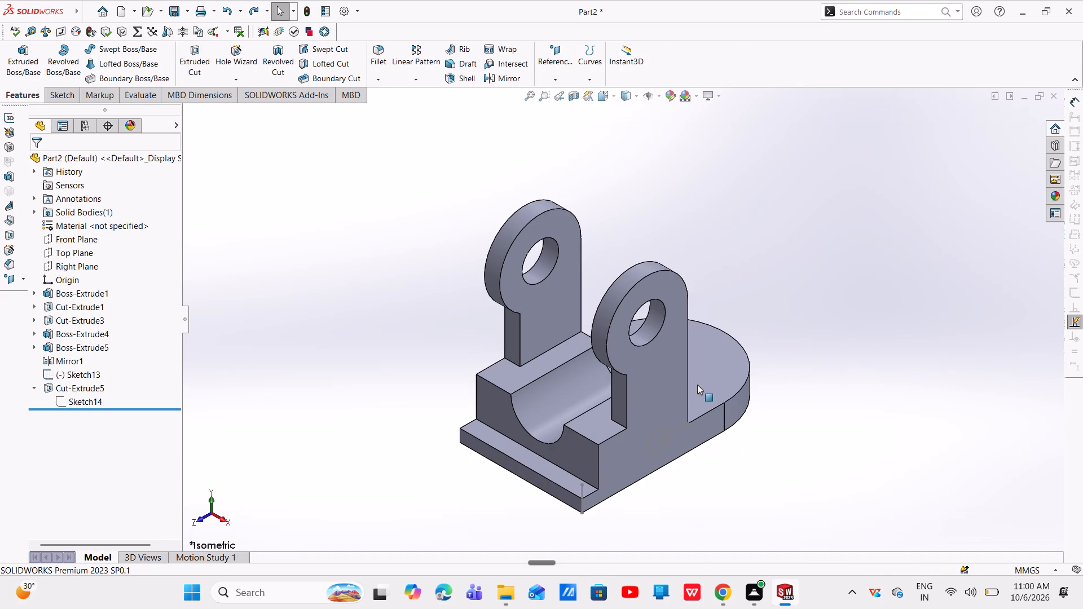
key(ctrl+z)
key(ctrl+z)
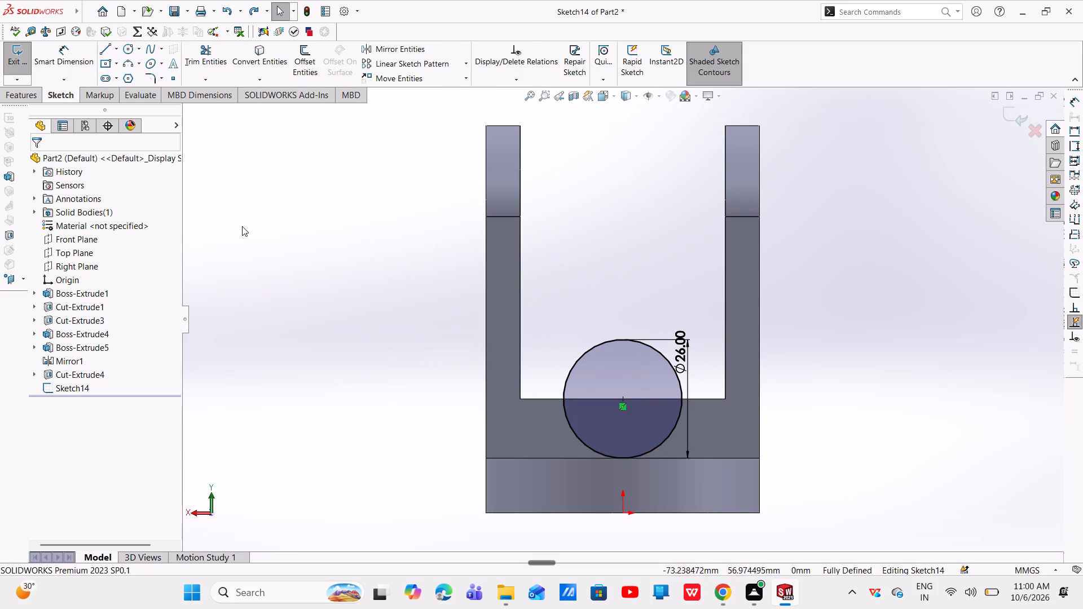
Cut the 26 mm circle into the block as a Blind extruded cut with a depth of 12 mm.
click(34, 87)
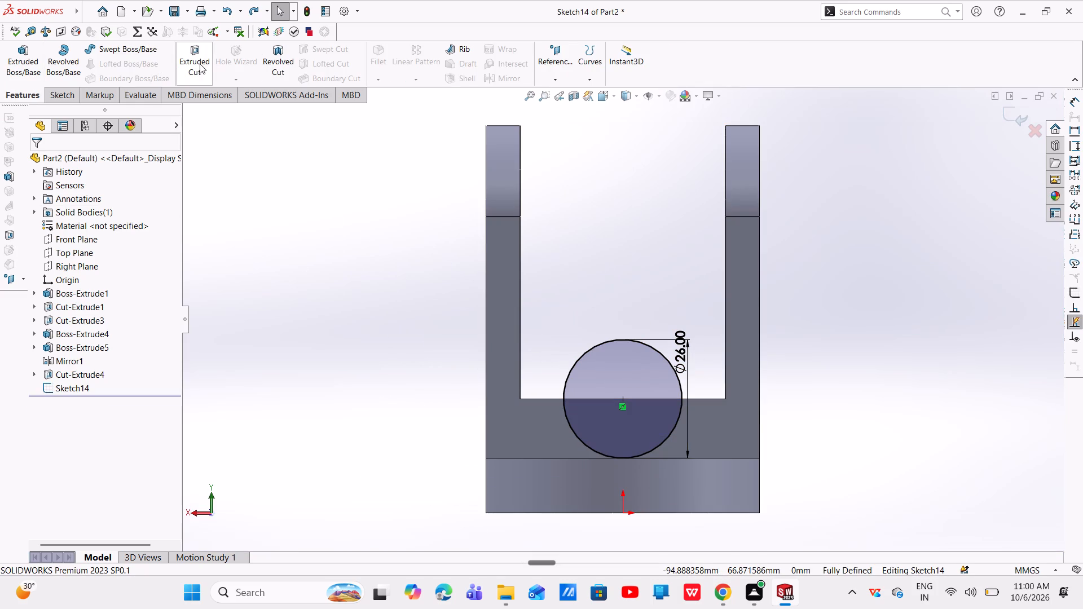
click(201, 64)
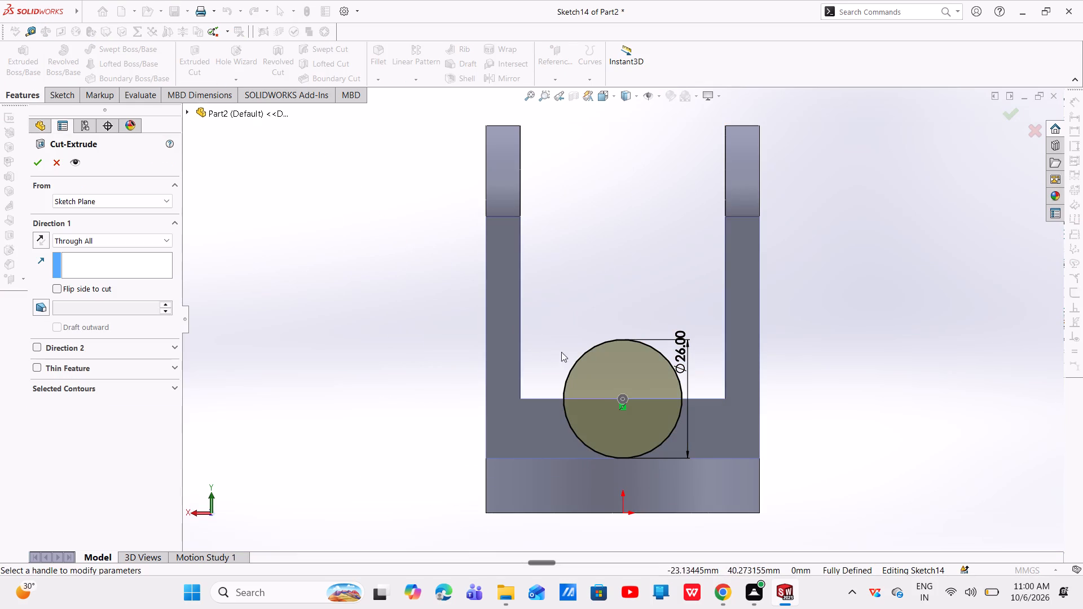
middle_drag(631, 384, 577, 456)
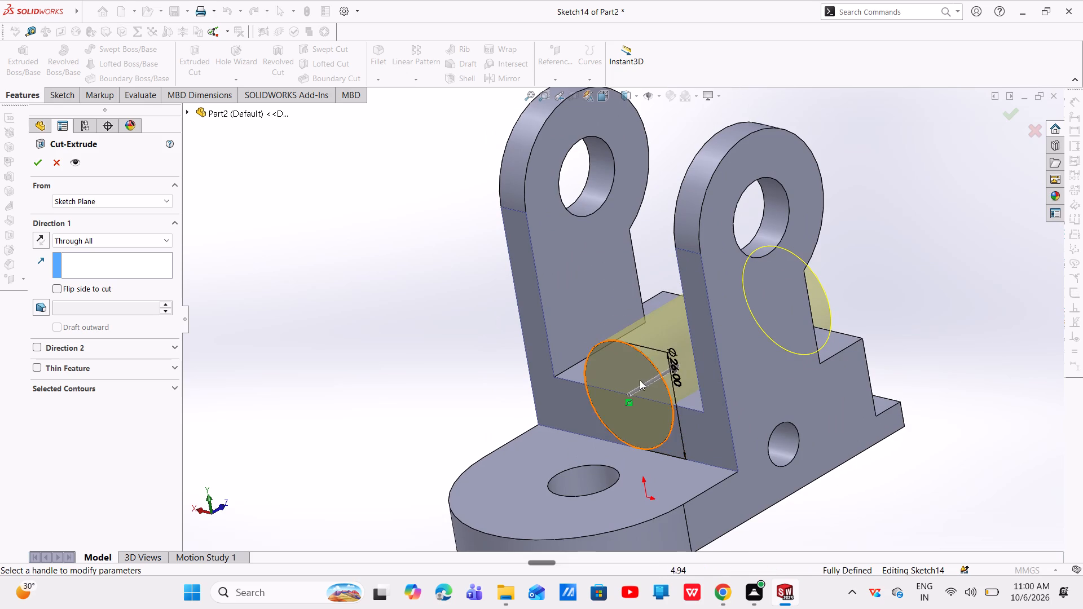
click(95, 240)
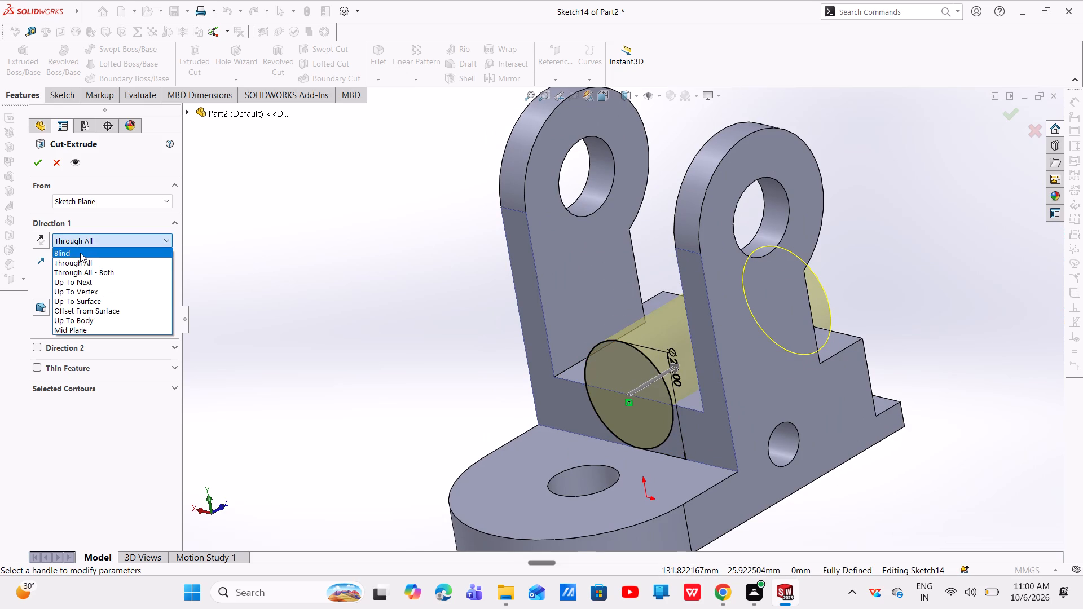
click(80, 253)
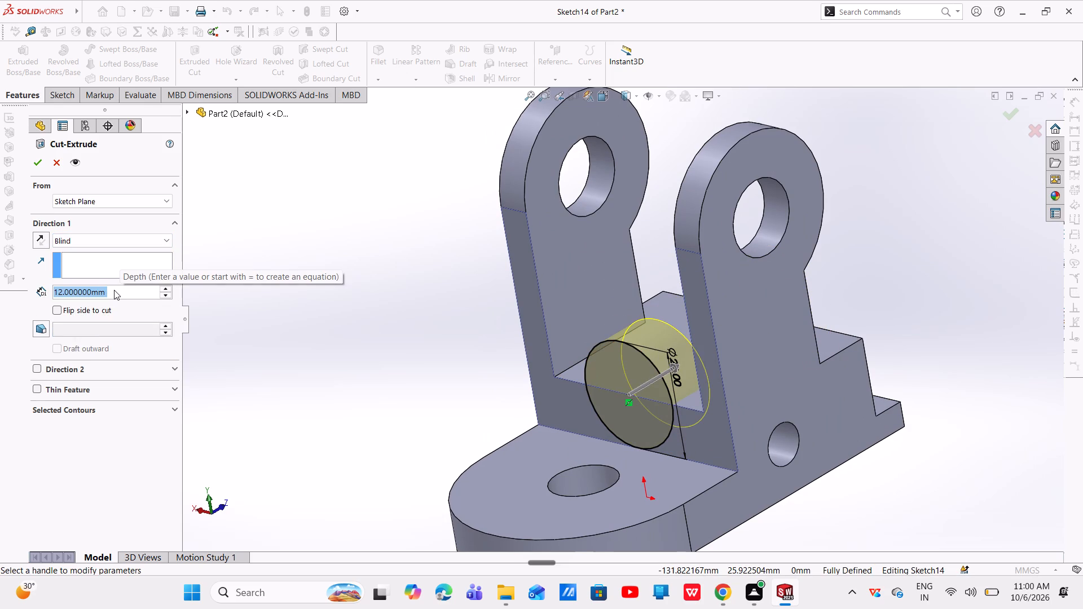
key(BackSpace)
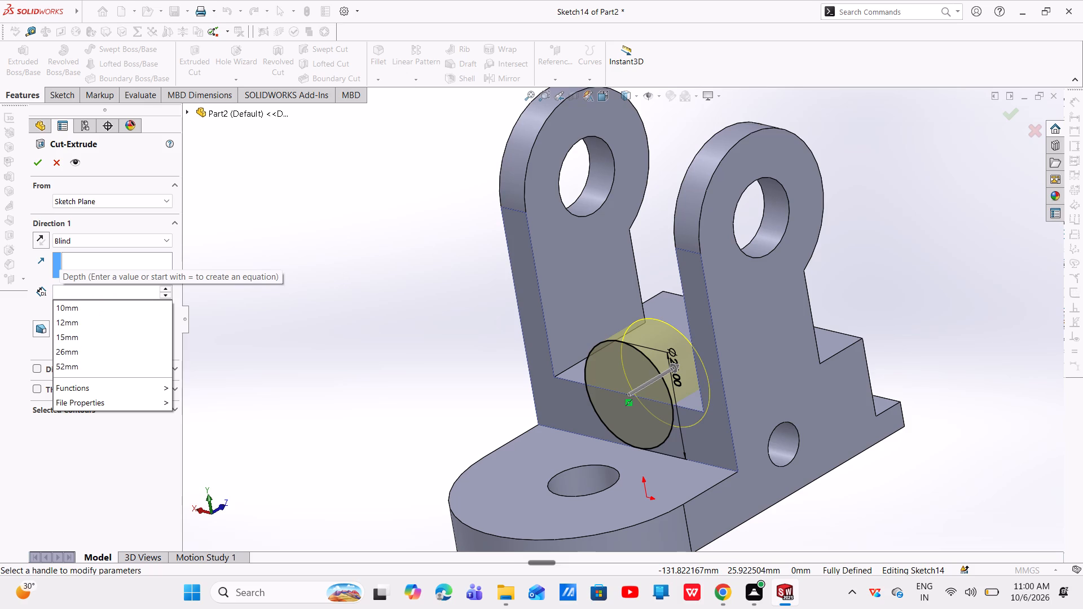
text(12)
key(Return)
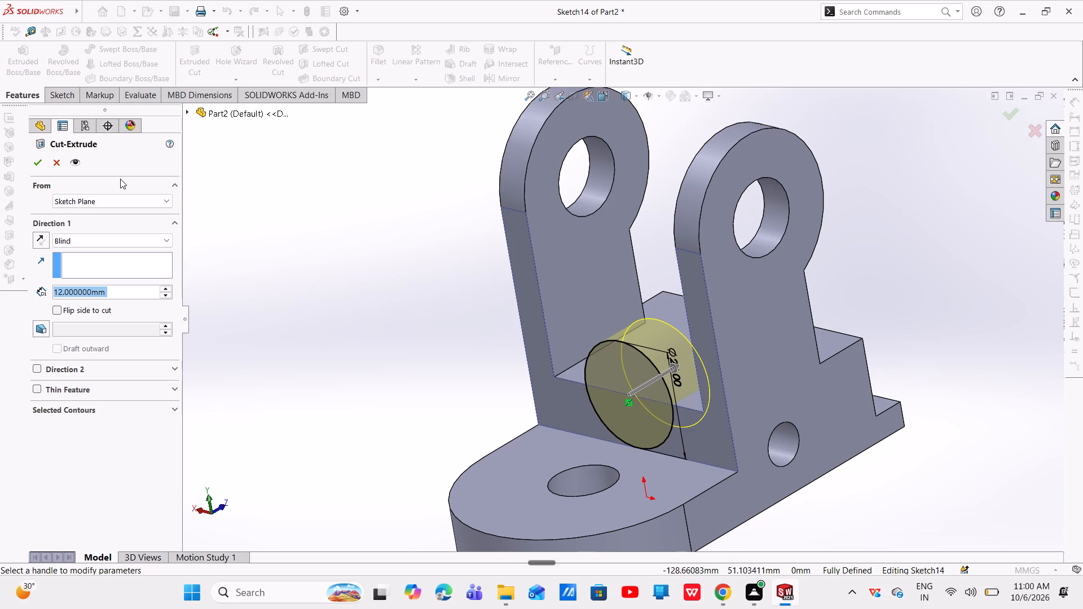
click(39, 164)
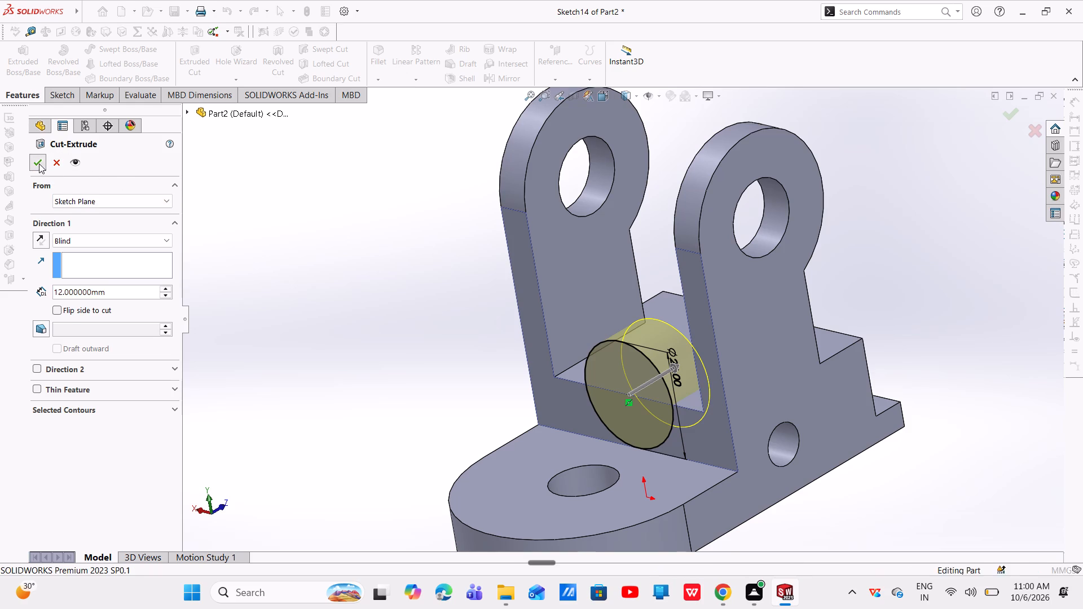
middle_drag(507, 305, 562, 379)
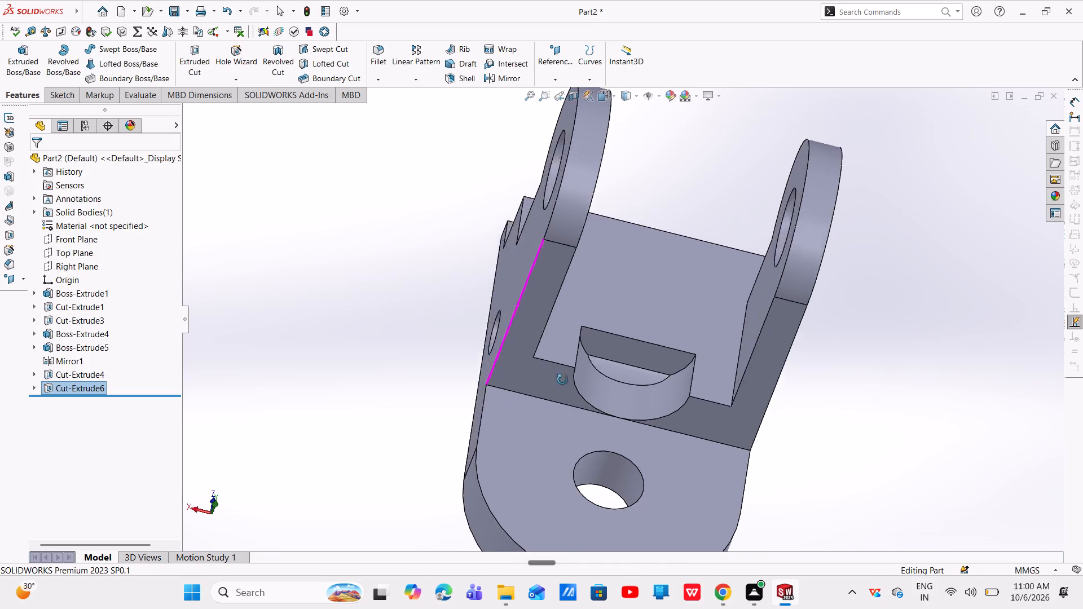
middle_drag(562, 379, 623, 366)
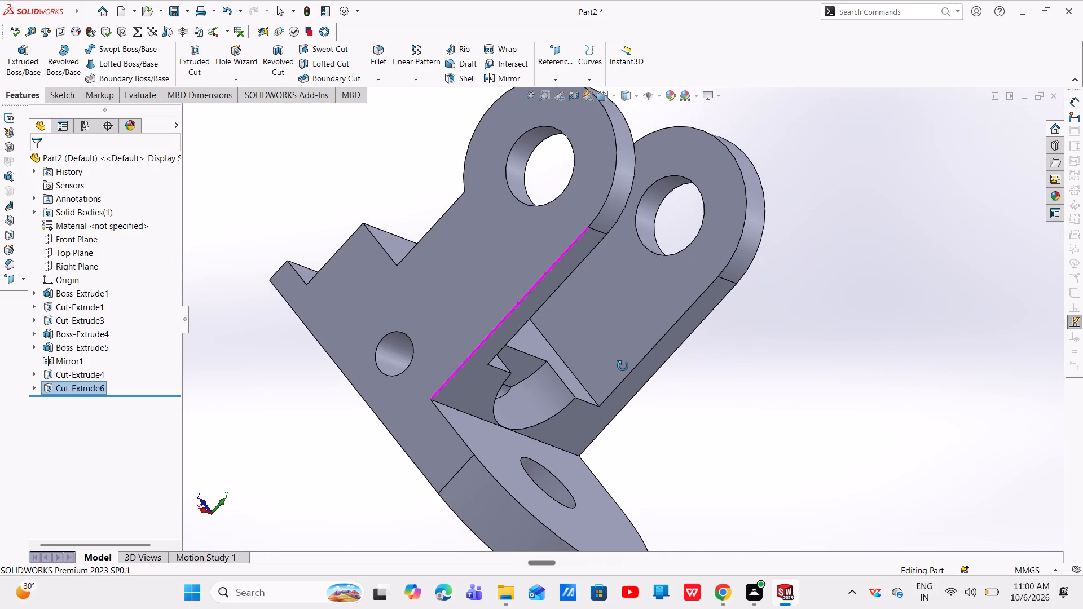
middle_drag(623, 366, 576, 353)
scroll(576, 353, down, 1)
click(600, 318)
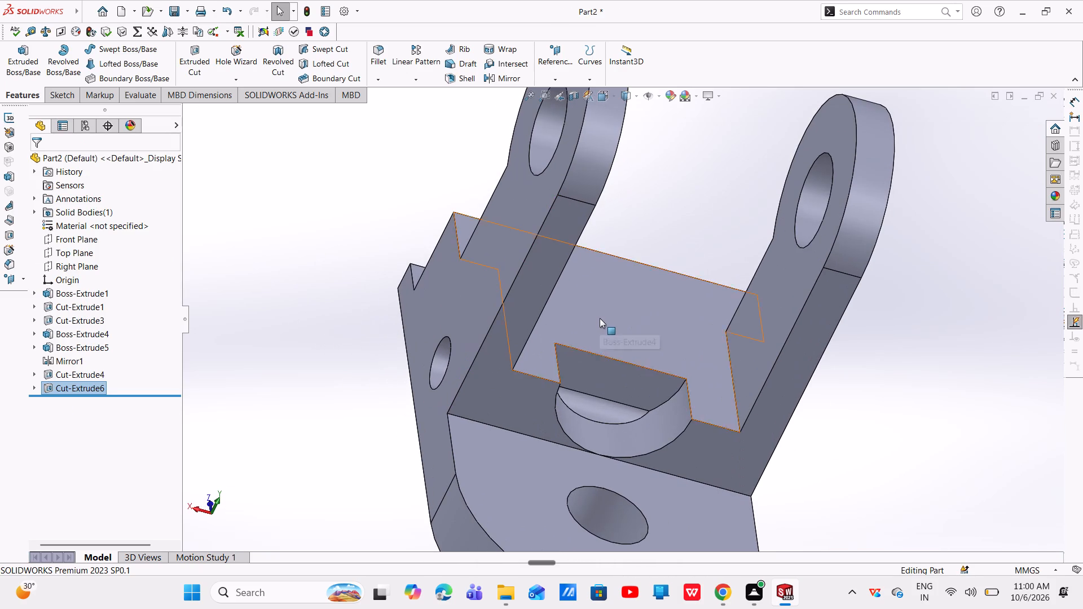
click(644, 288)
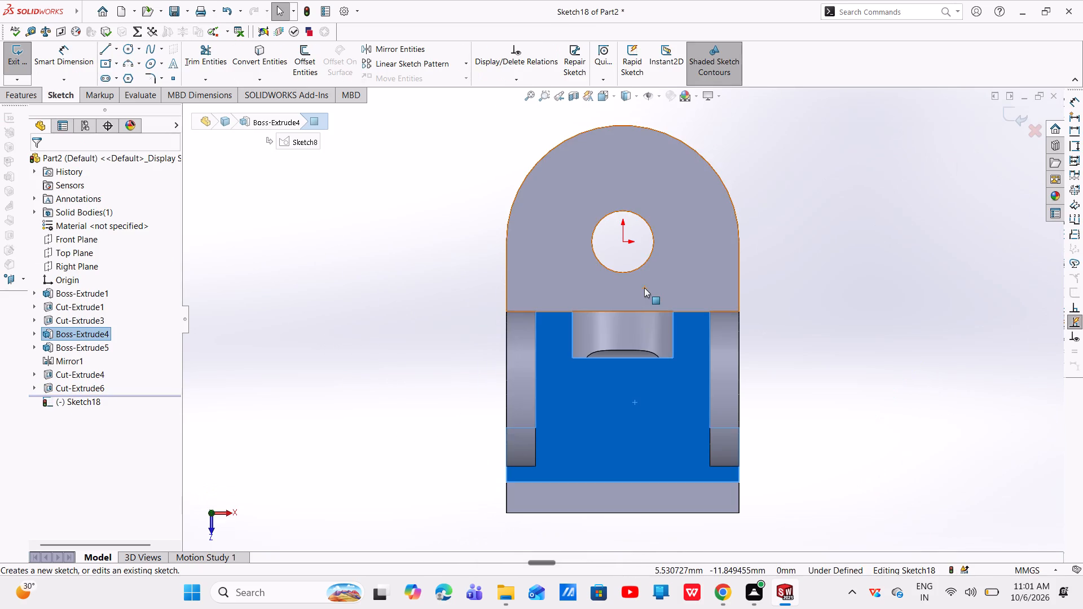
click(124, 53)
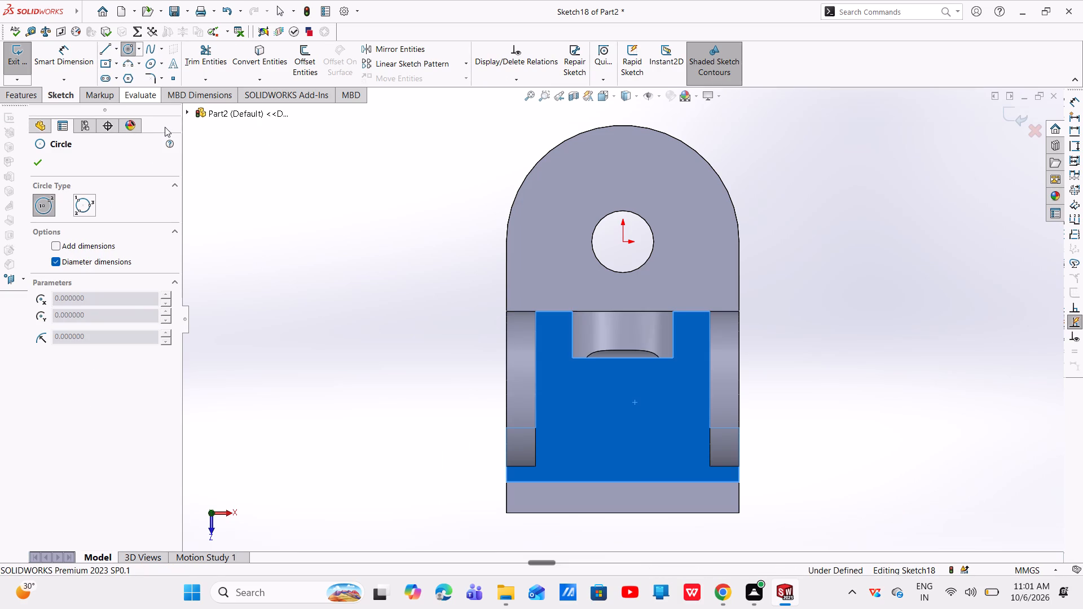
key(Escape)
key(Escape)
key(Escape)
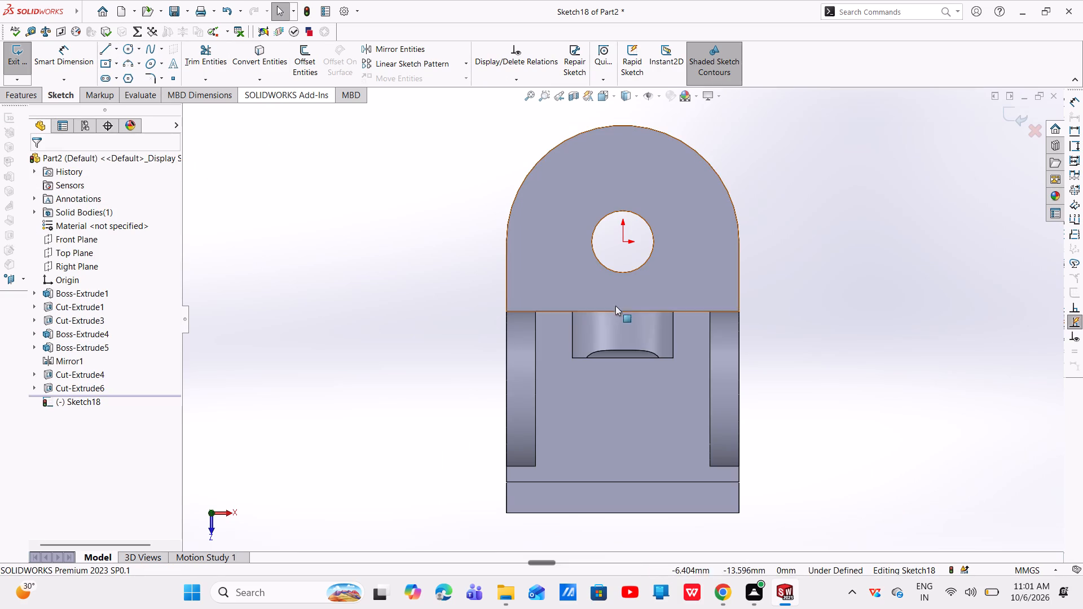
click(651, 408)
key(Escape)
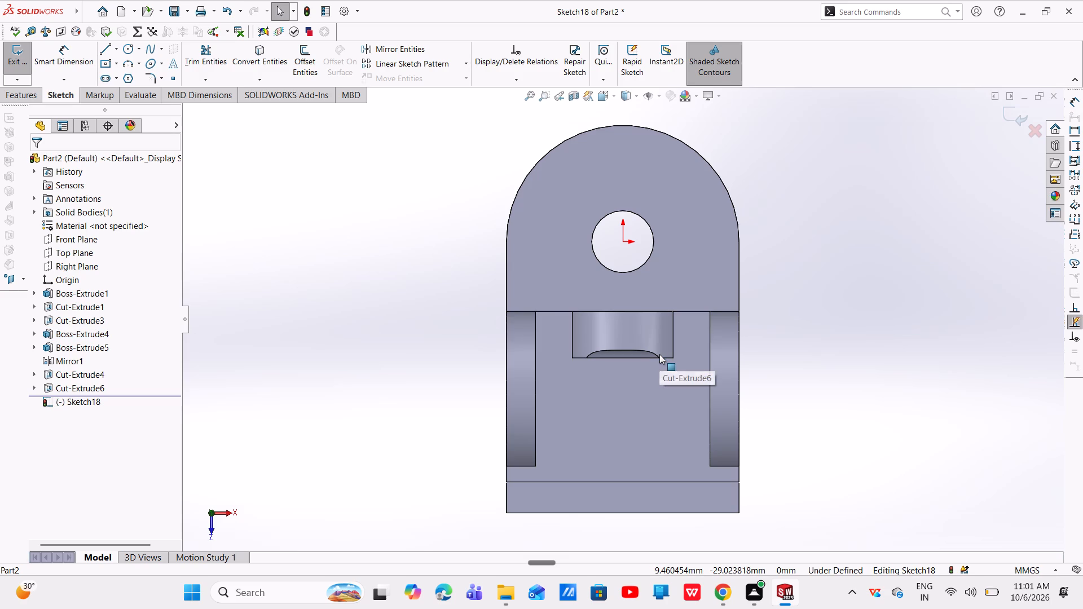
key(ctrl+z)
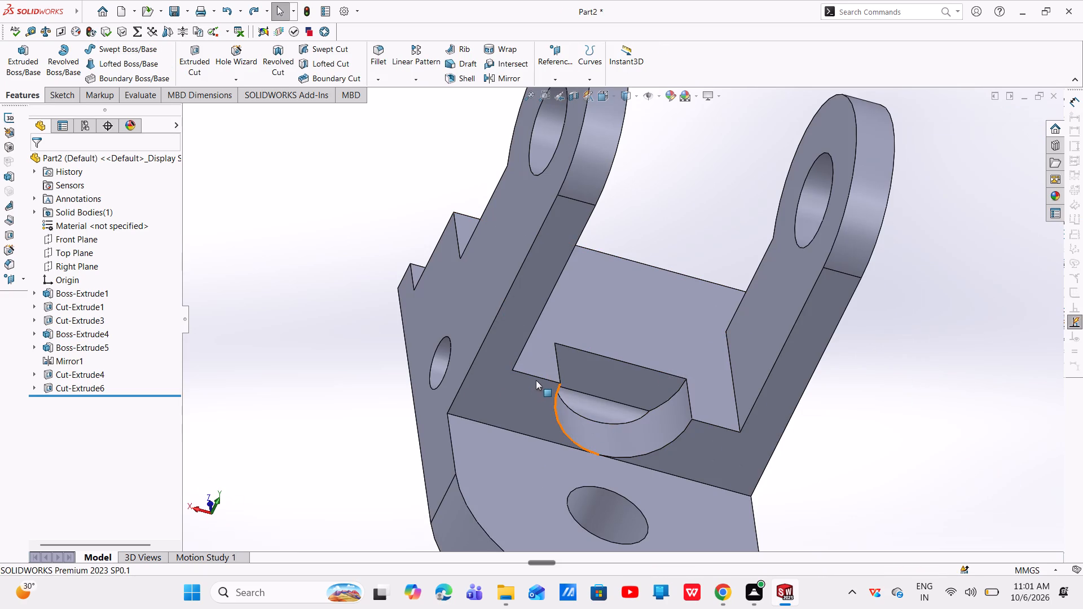
Sketch a closed rectangle on the block's front face between the uprights, 45 mm wide and about 9 mm high, with its base on the block's top edge.
click(526, 384)
click(571, 352)
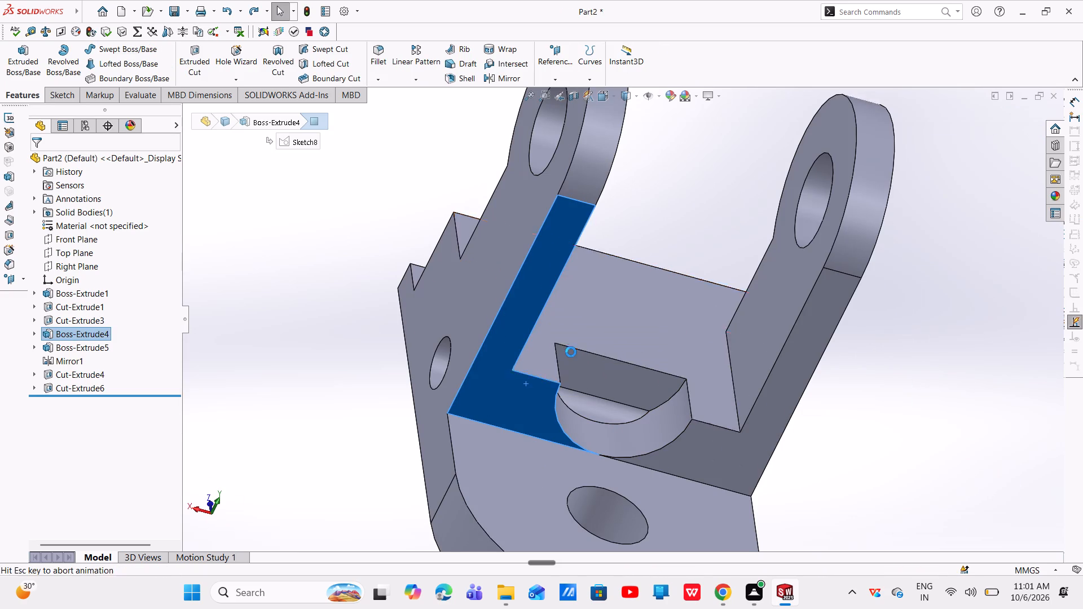
key(Escape)
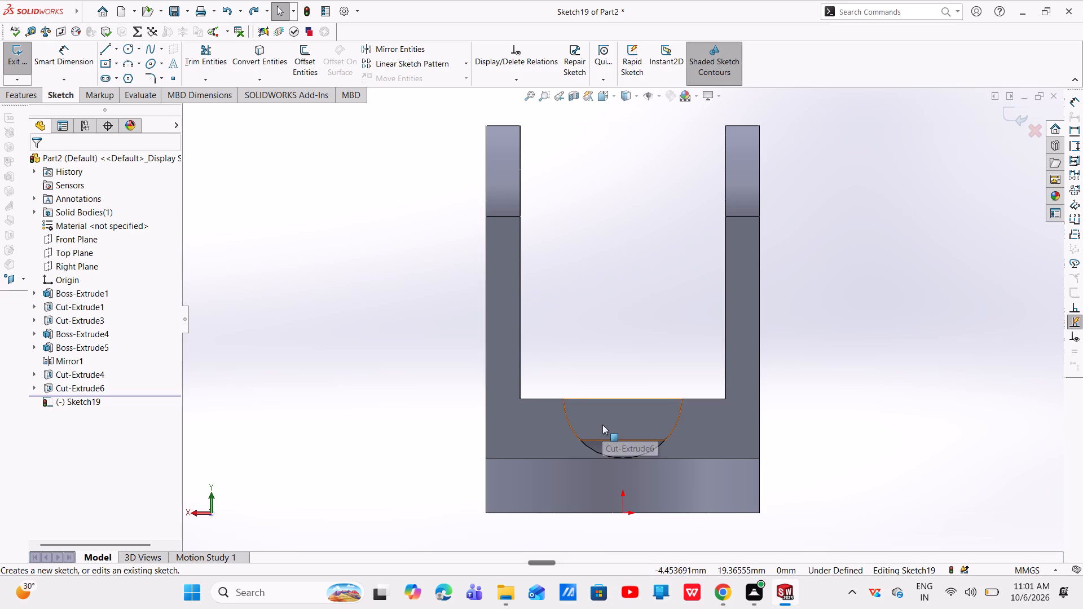
scroll(602, 425, up, 1)
middle_drag(602, 425, 585, 562)
scroll(602, 425, down, 1)
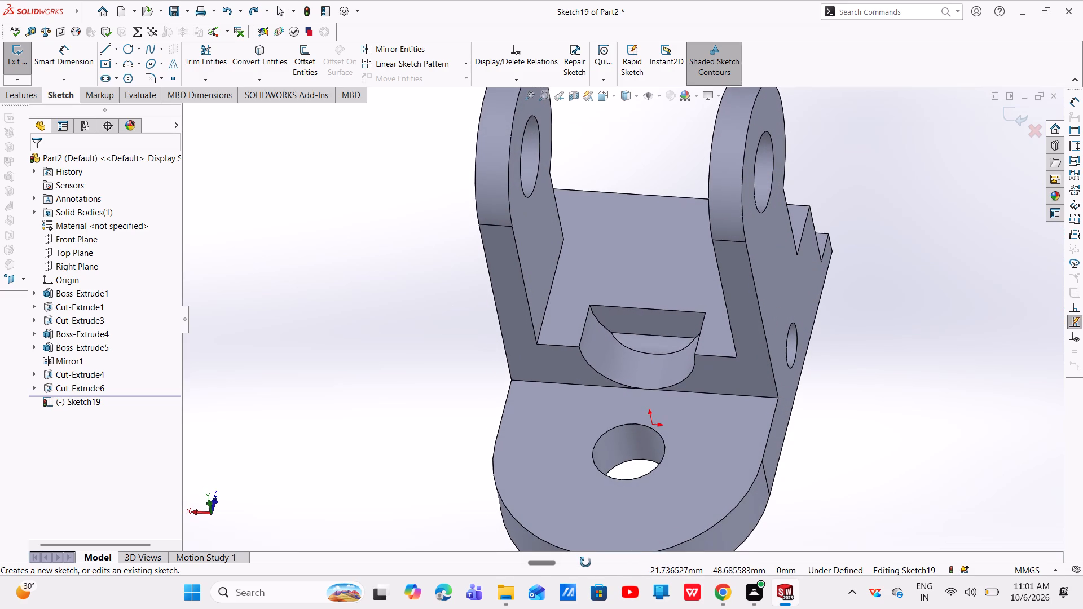
middle_drag(585, 562, 677, 456)
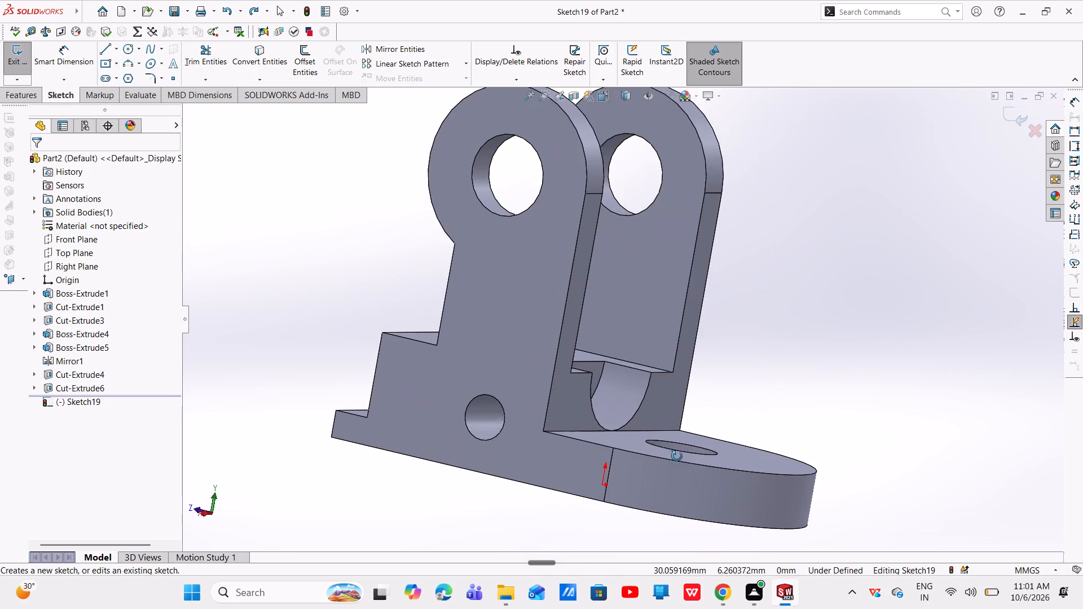
middle_drag(677, 456, 637, 447)
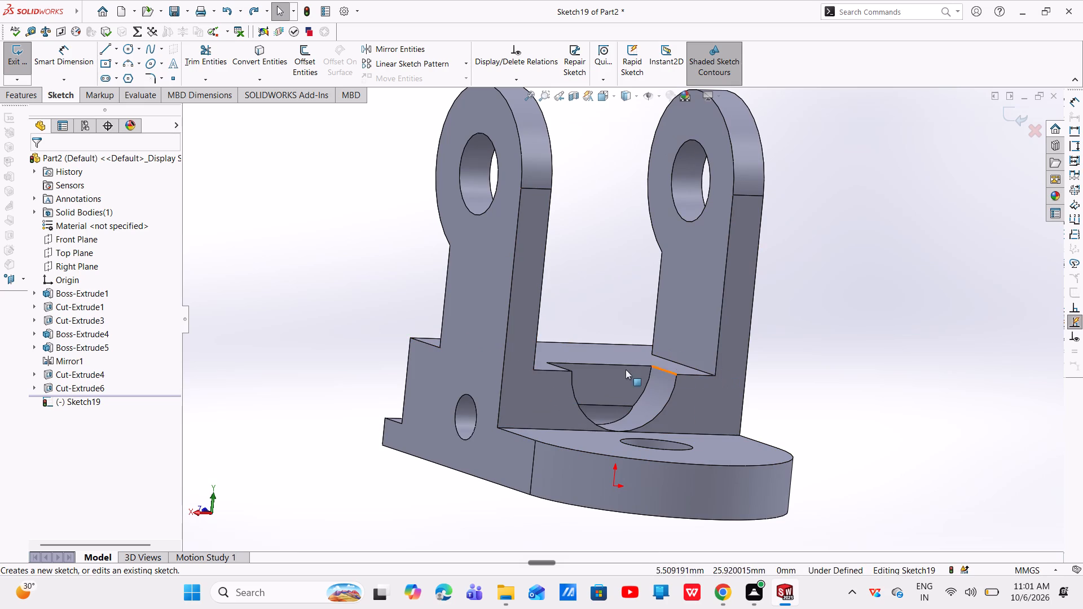
click(107, 51)
click(533, 370)
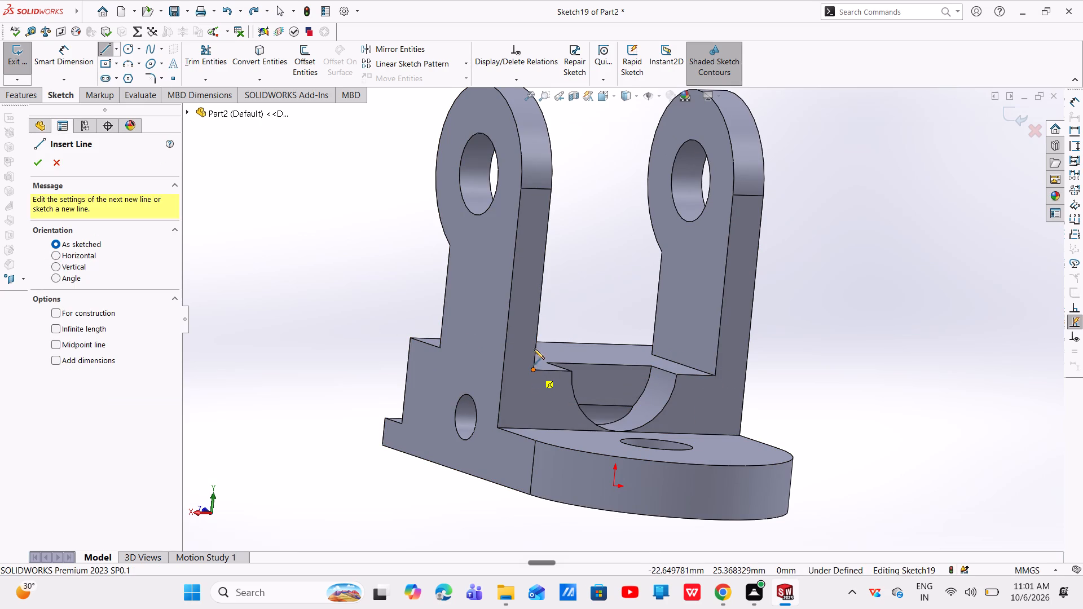
click(538, 330)
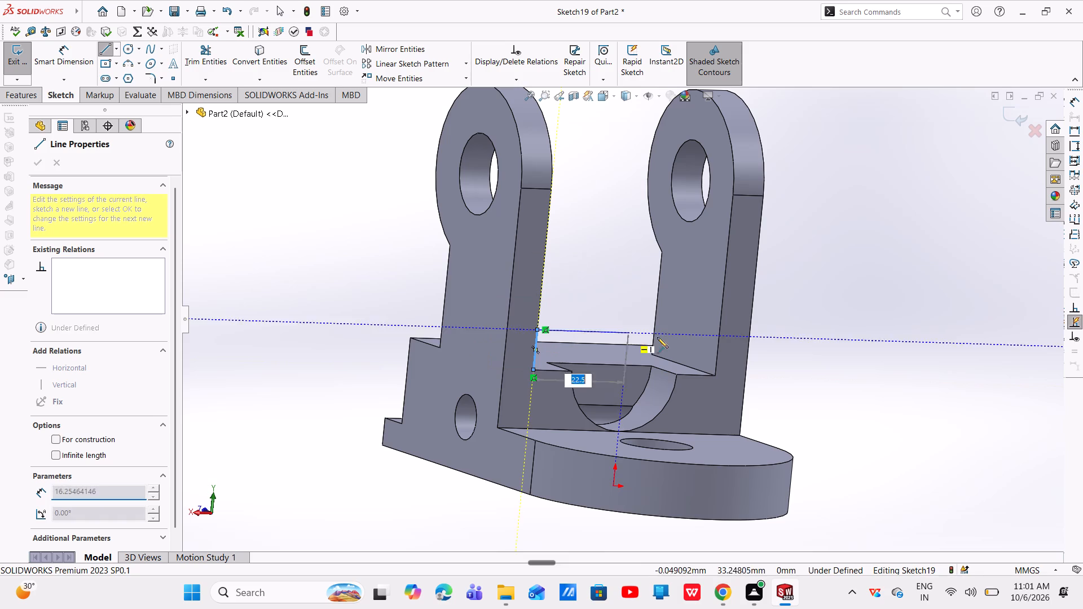
click(718, 337)
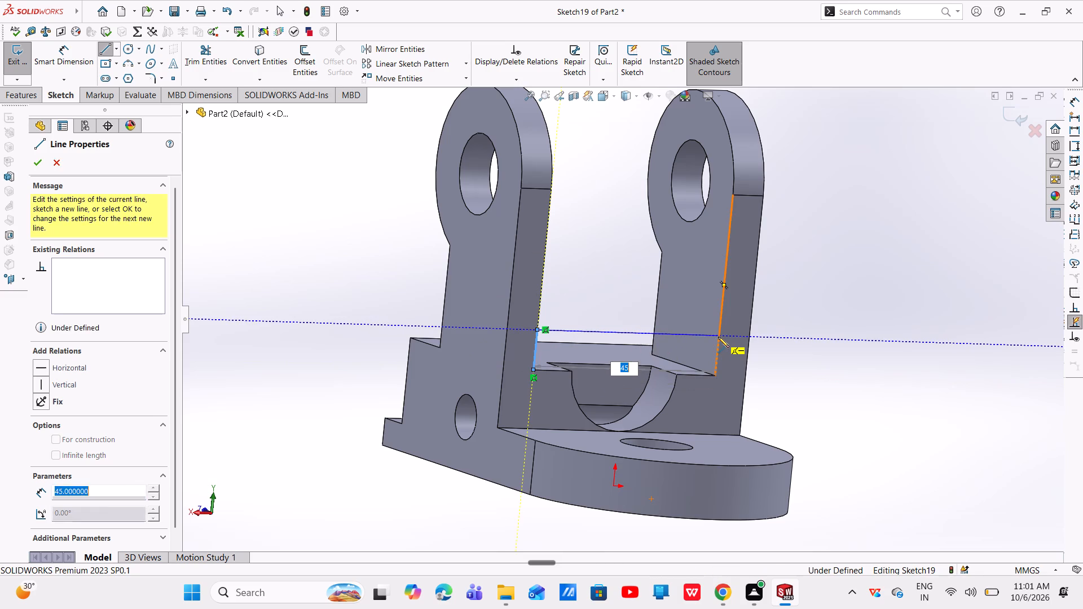
click(716, 375)
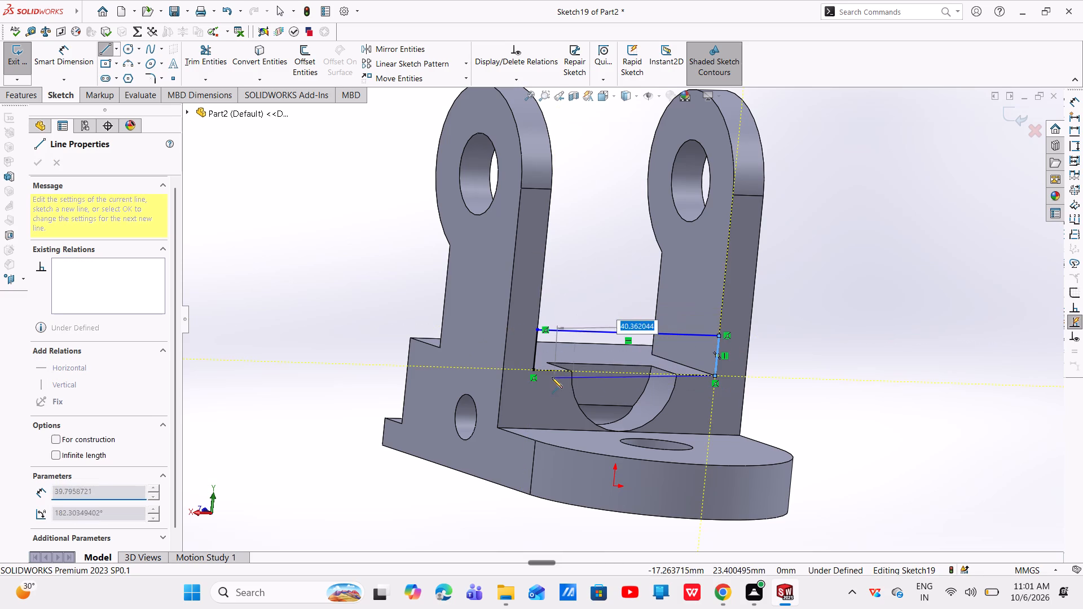
click(534, 369)
key(Escape)
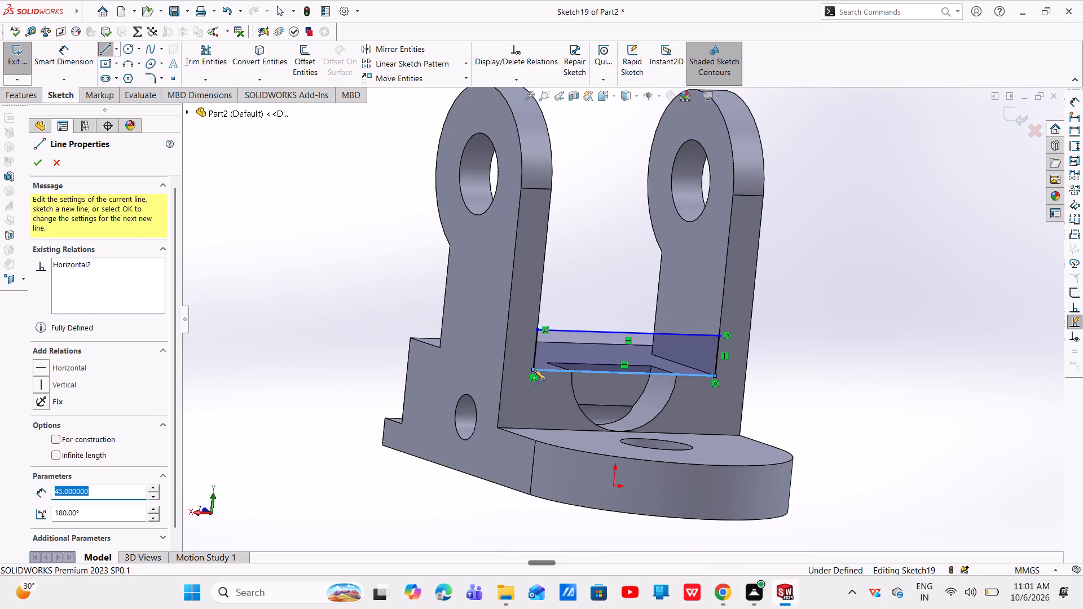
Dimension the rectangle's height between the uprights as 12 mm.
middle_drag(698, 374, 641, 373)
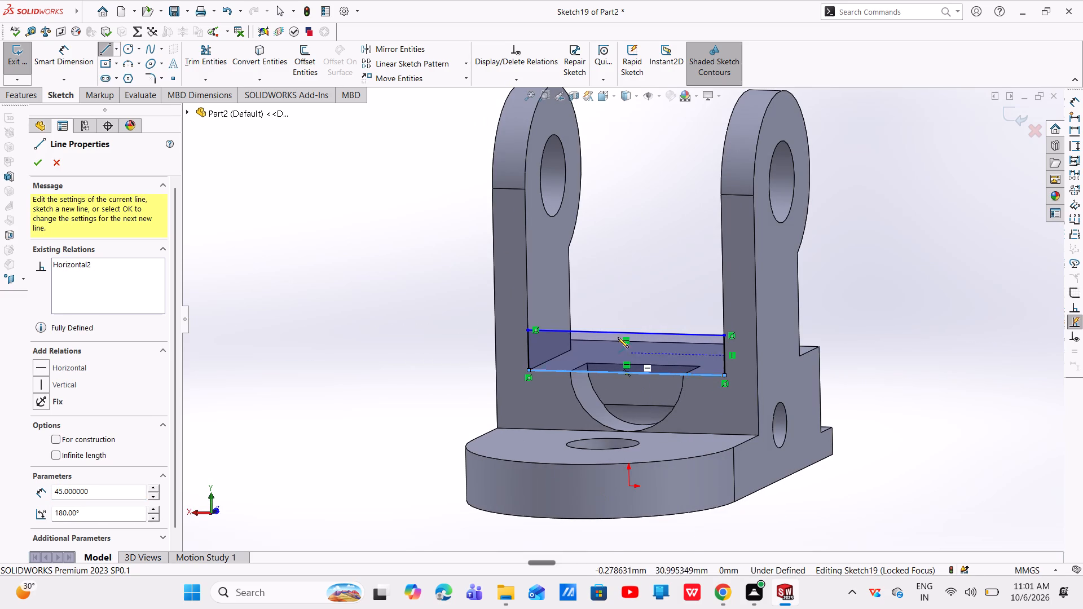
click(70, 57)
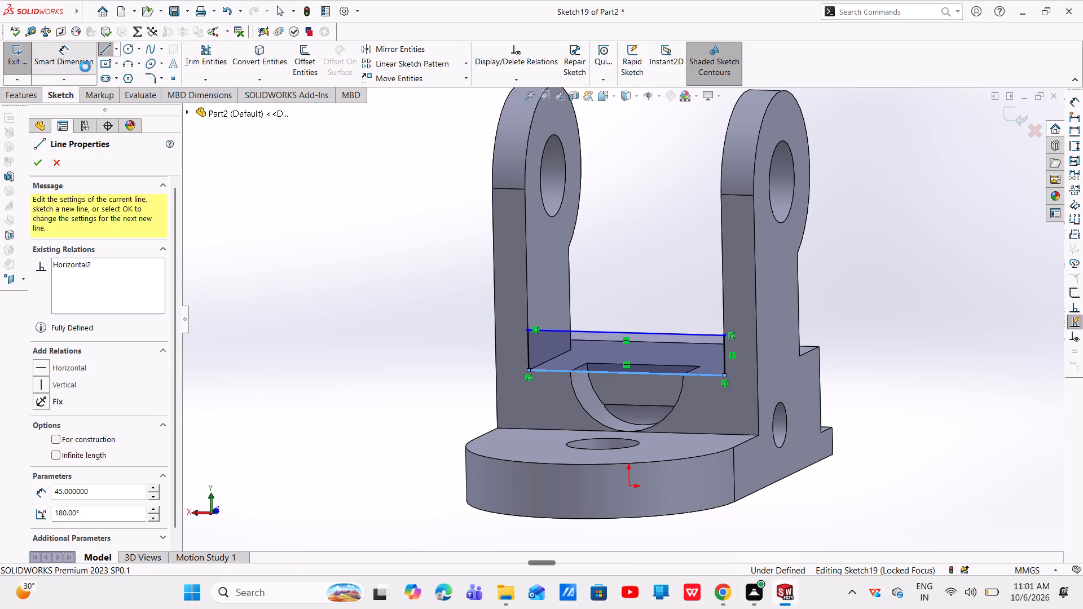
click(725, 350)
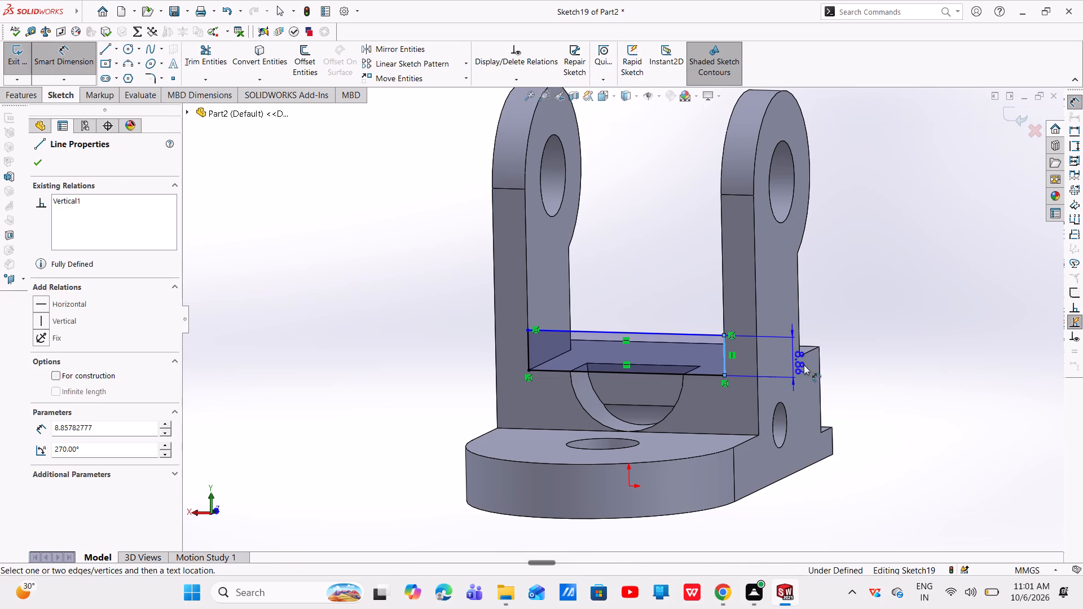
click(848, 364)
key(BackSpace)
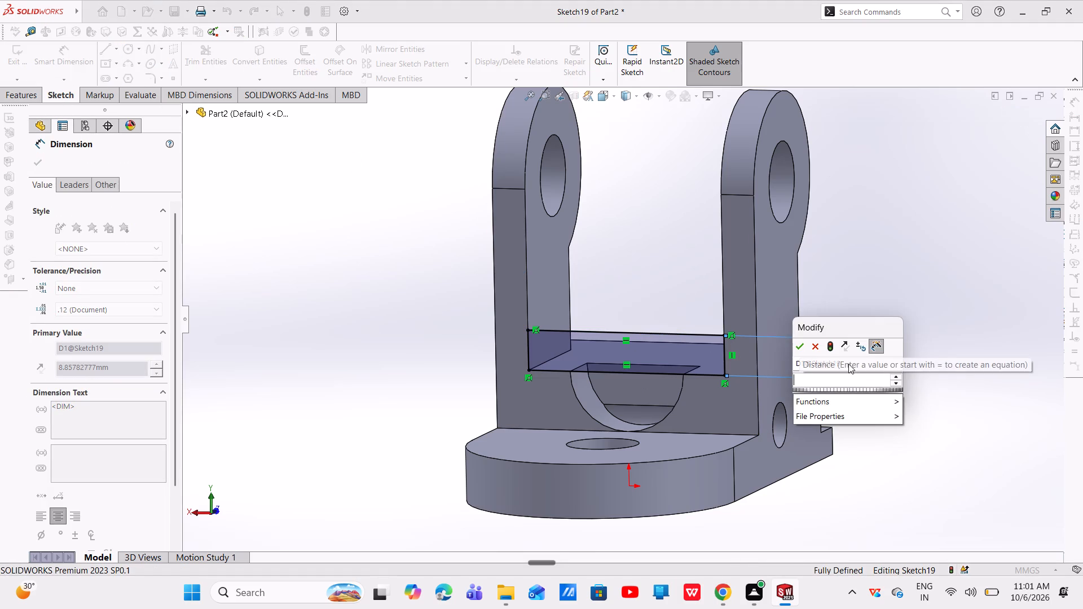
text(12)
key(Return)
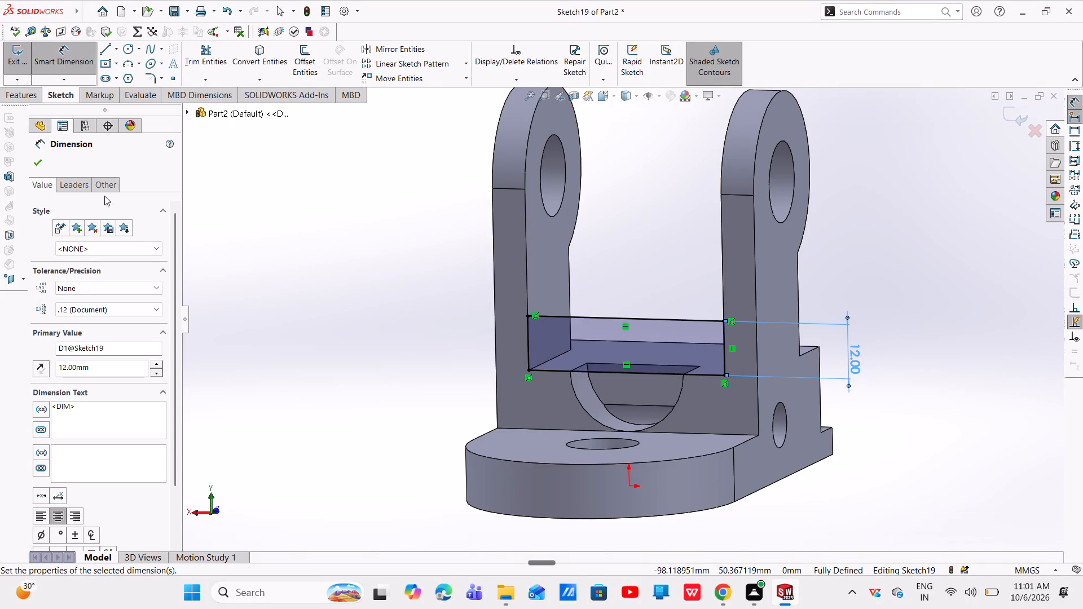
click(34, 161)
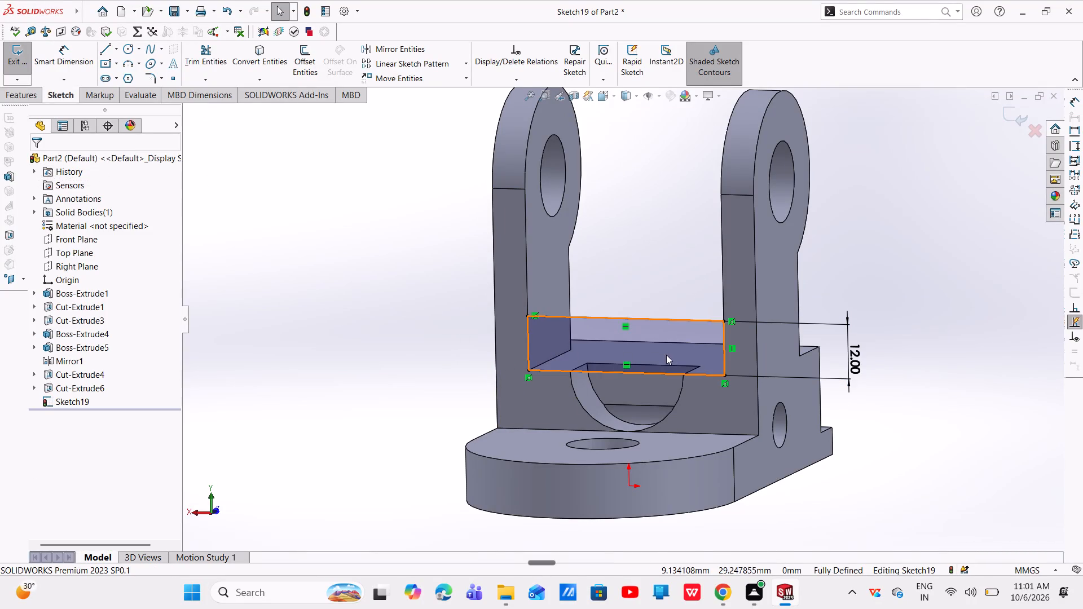
Undo the 12 mm high rectangle sketched on the block's front face between the uprights.
middle_drag(666, 355, 616, 525)
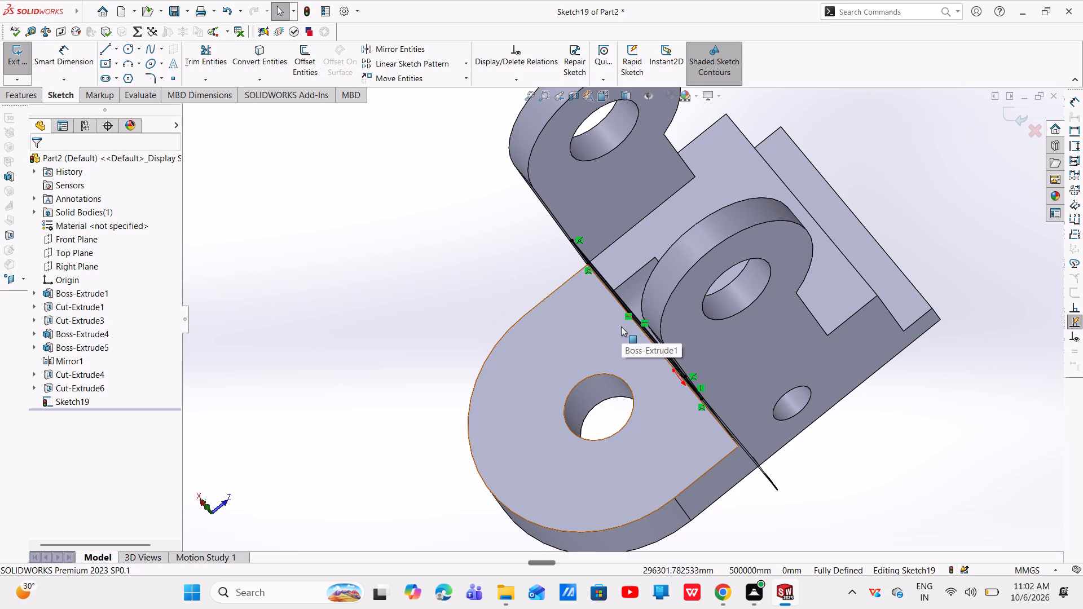
key(Escape)
key(Escape)
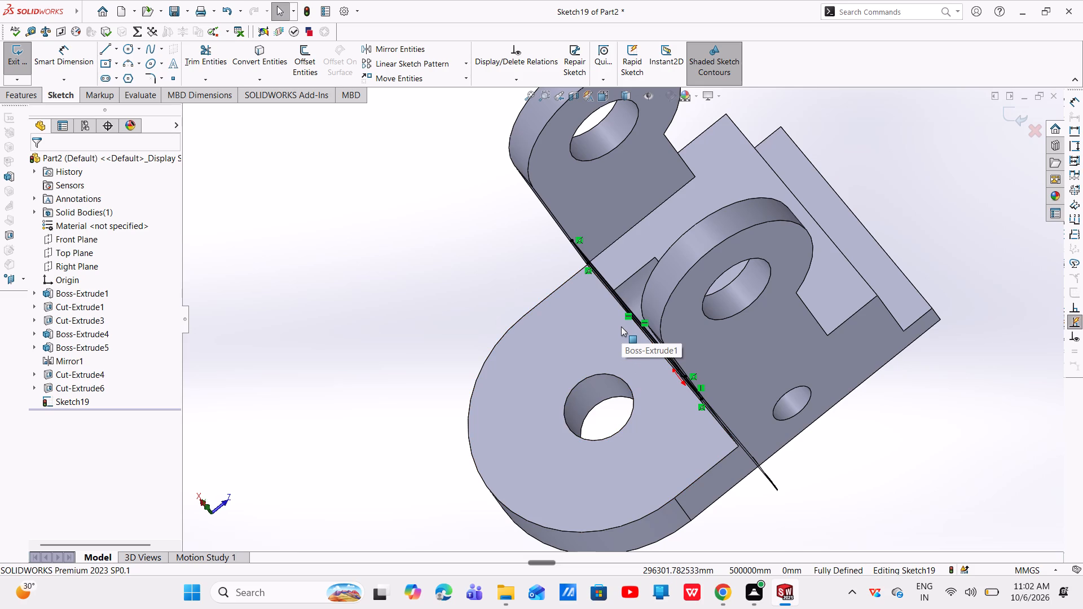
key(ctrl+z)
key(ctrl+z)
key(ctrl+z)
key(ctrl+z)
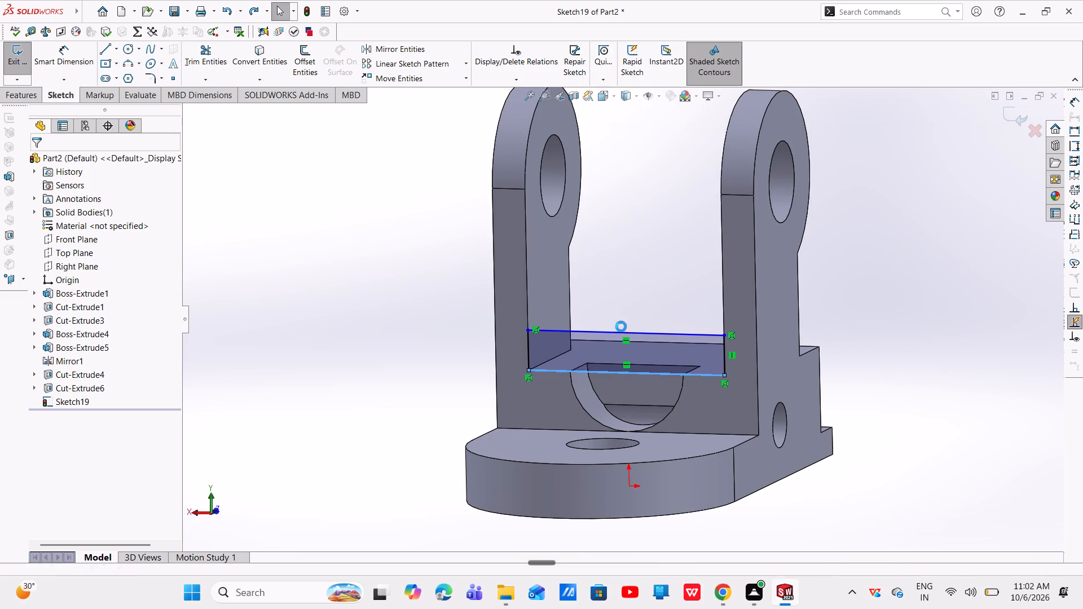
key(ctrl+z)
key(ctrl+z)
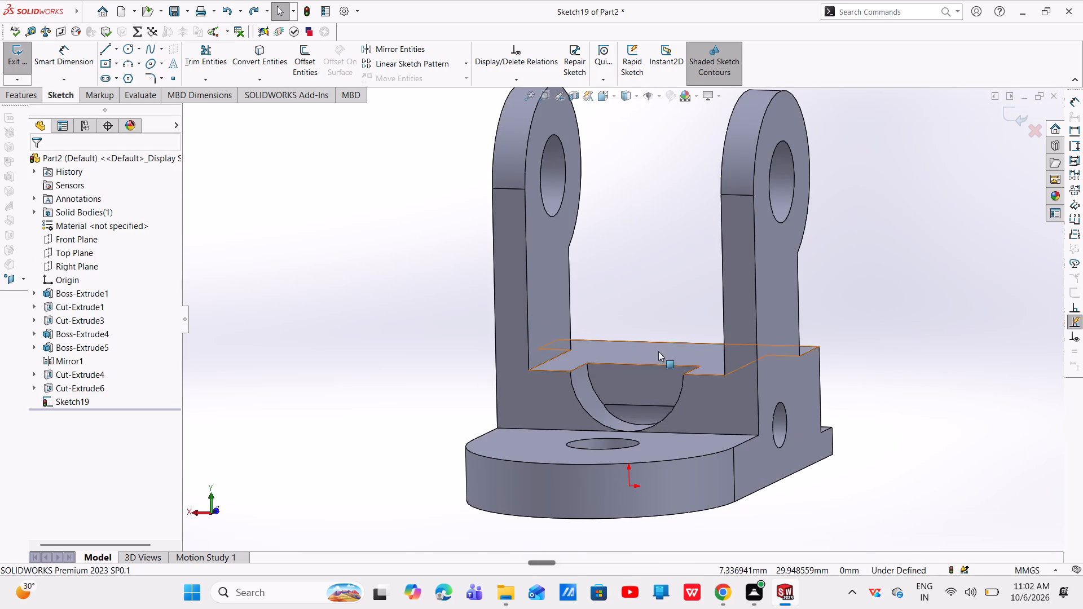
Undo the groove cut and its 26 mm circle sketch on the block's front face.
key(ctrl+z)
key(ctrl+z)
key(ctrl+z)
key(ctrl+z)
key(ctrl+z)
key(ctrl+z)
key(ctrl+z)
key(ctrl+z)
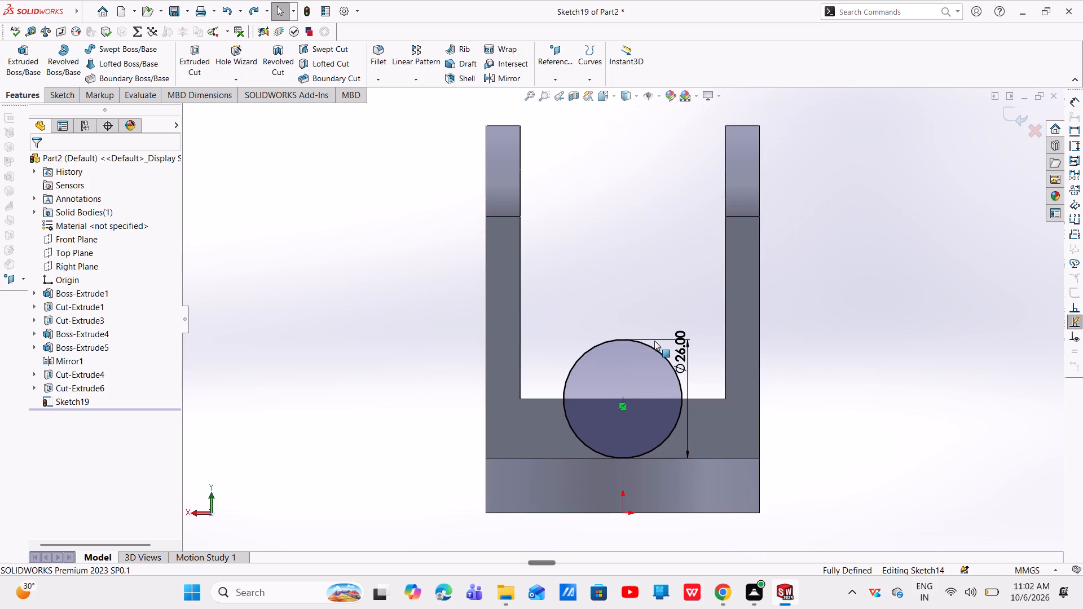
key(ctrl+z)
key(ctrl+z)
key(ctrl+z)
key(ctrl+z)
key(ctrl+z)
key(ctrl+z)
key(ctrl+z)
key(ctrl+z)
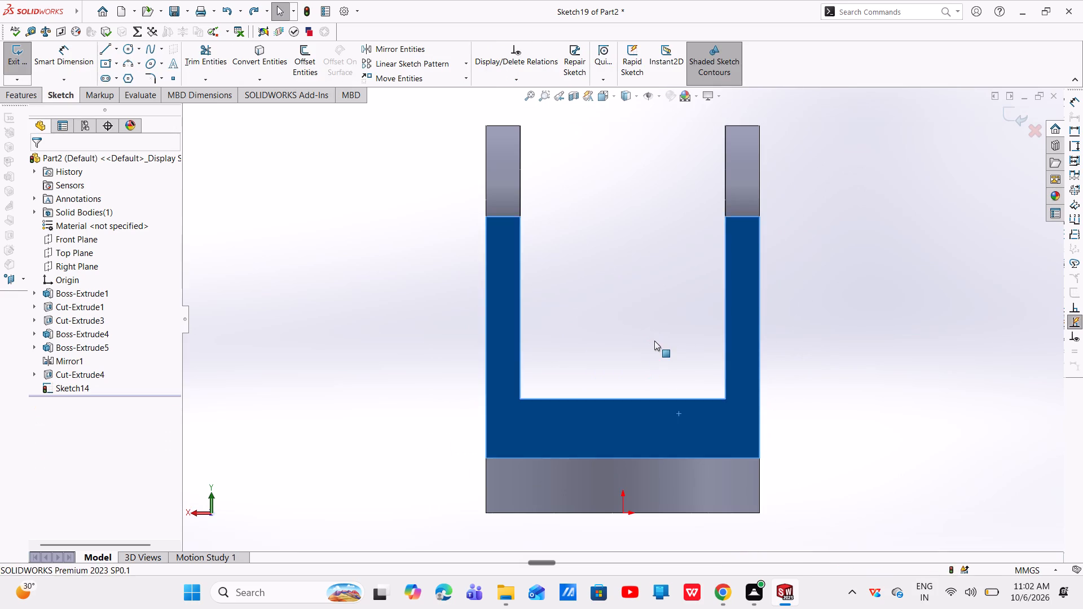
Undo the side hole cut and its sketch with the 12 mm and 52 mm construction lines, back to the mirrored uprights.
key(ctrl+z)
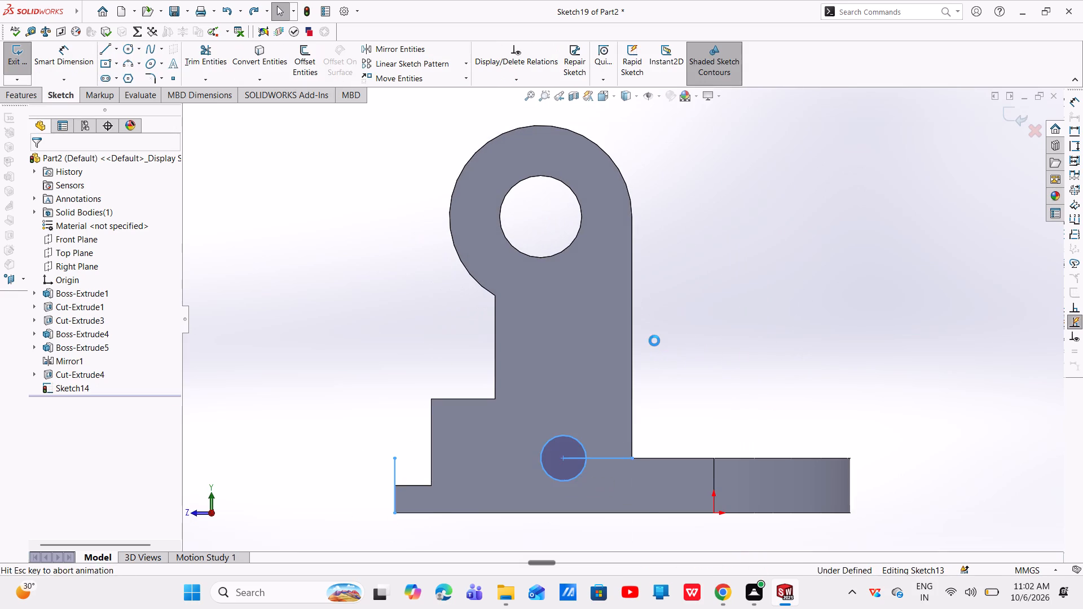
key(ctrl+z)
key(ctrl+z)
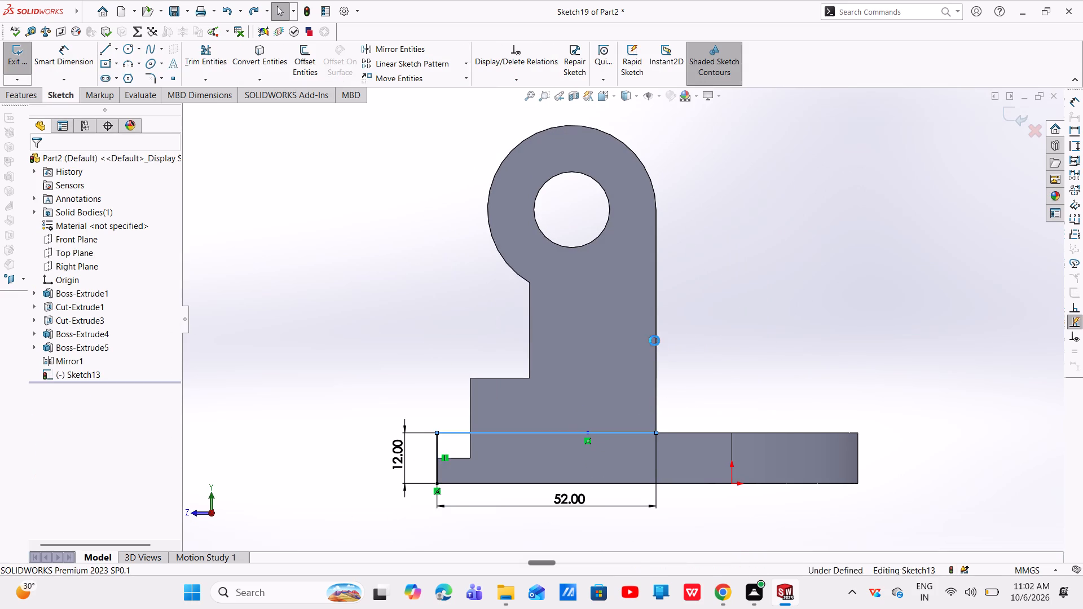
key(ctrl+z)
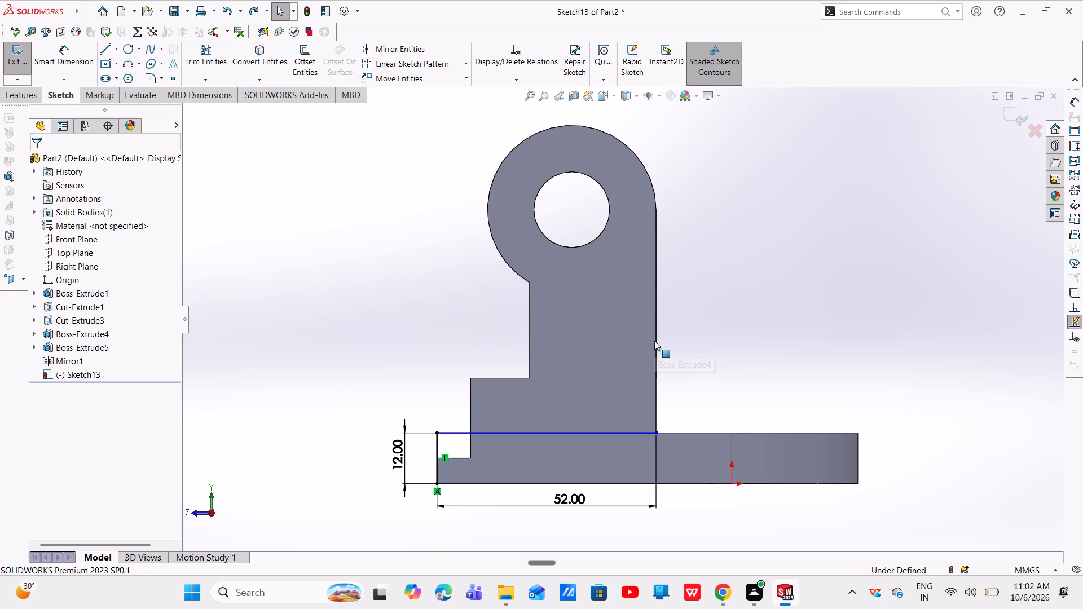
key(ctrl+z)
key(ctrl+z)
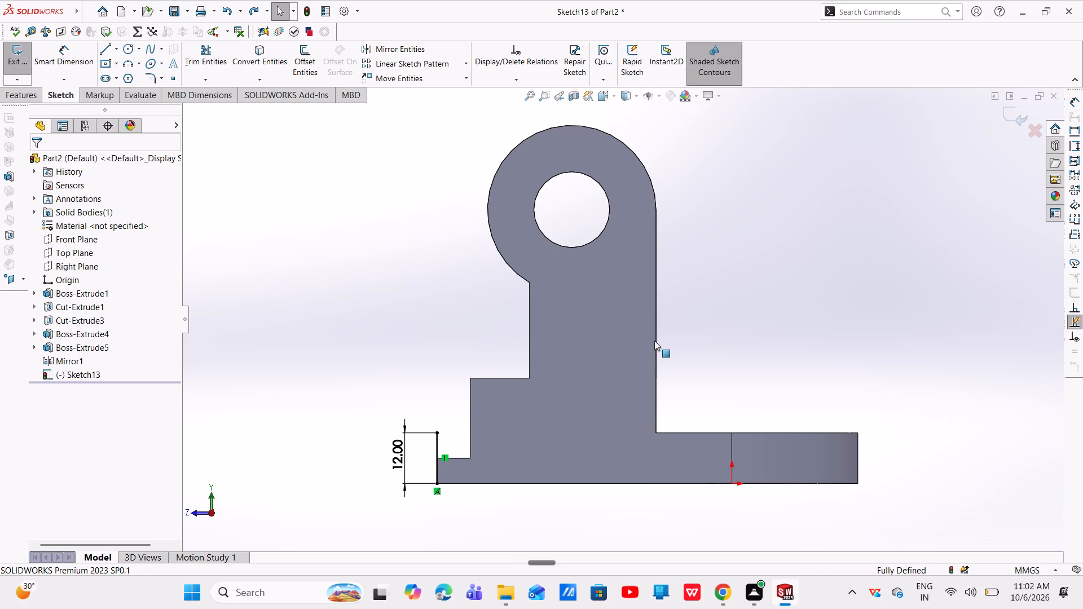
key(ctrl+z)
key(ctrl+z)
key(ctrl+z)
key(ctrl+z)
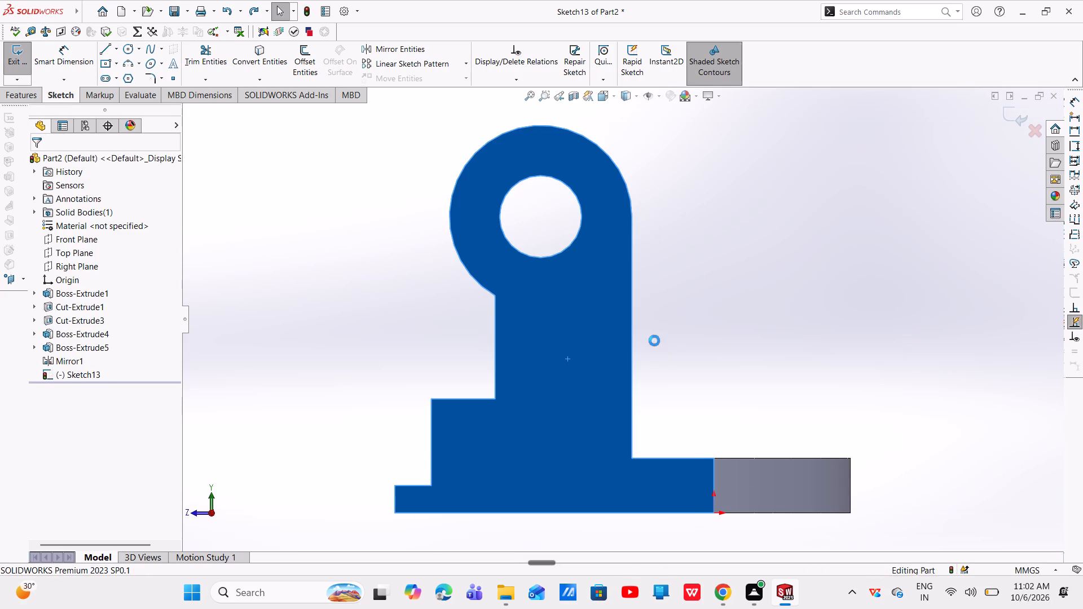
key(ctrl+z)
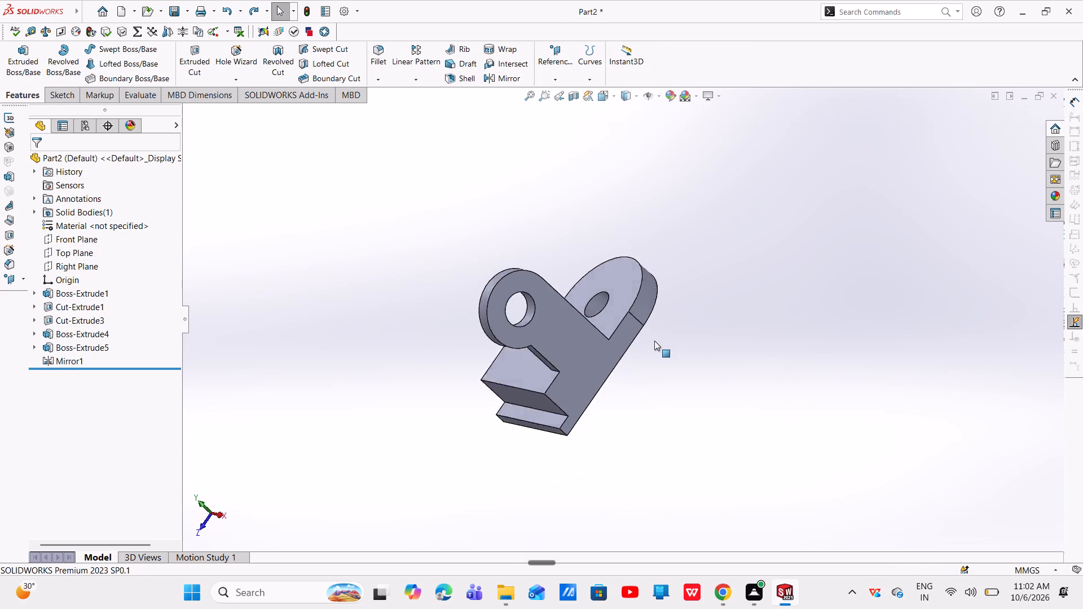
Undo the upright's mirror and extrusion, back to editing its side profile sketch.
key(ctrl+z)
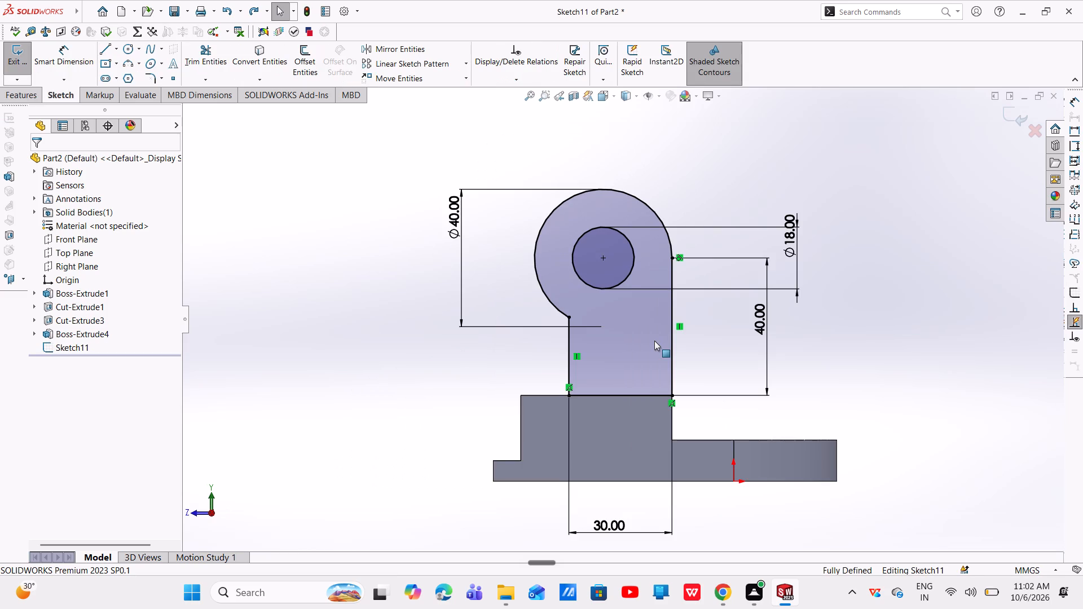
key(Escape)
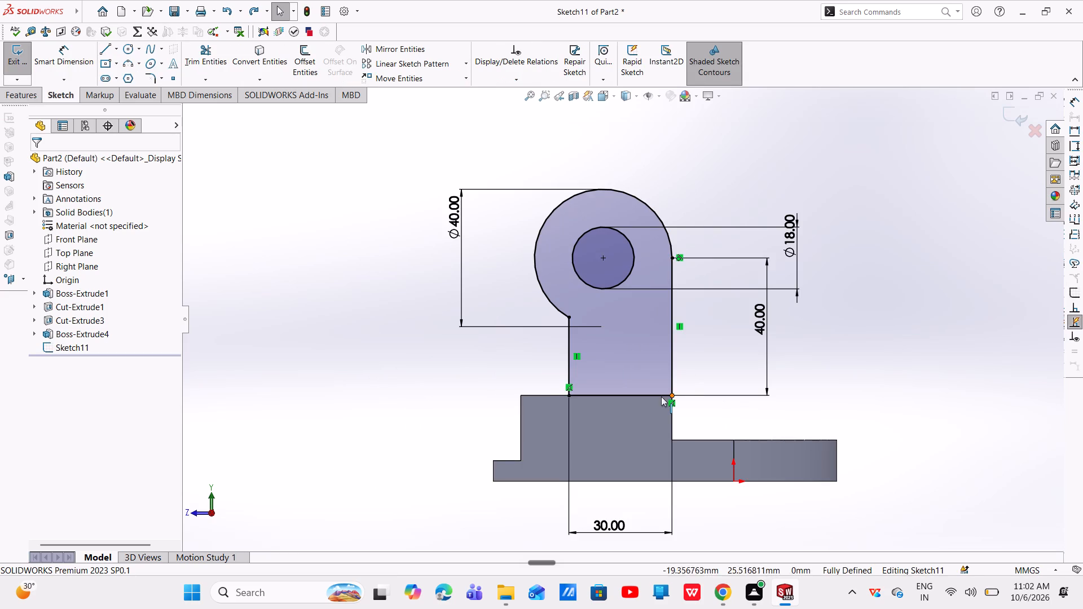
Undo the upright profile's inner hole circle, trimming and rear side line, back to the full 40 mm circle.
key(ctrl+z)
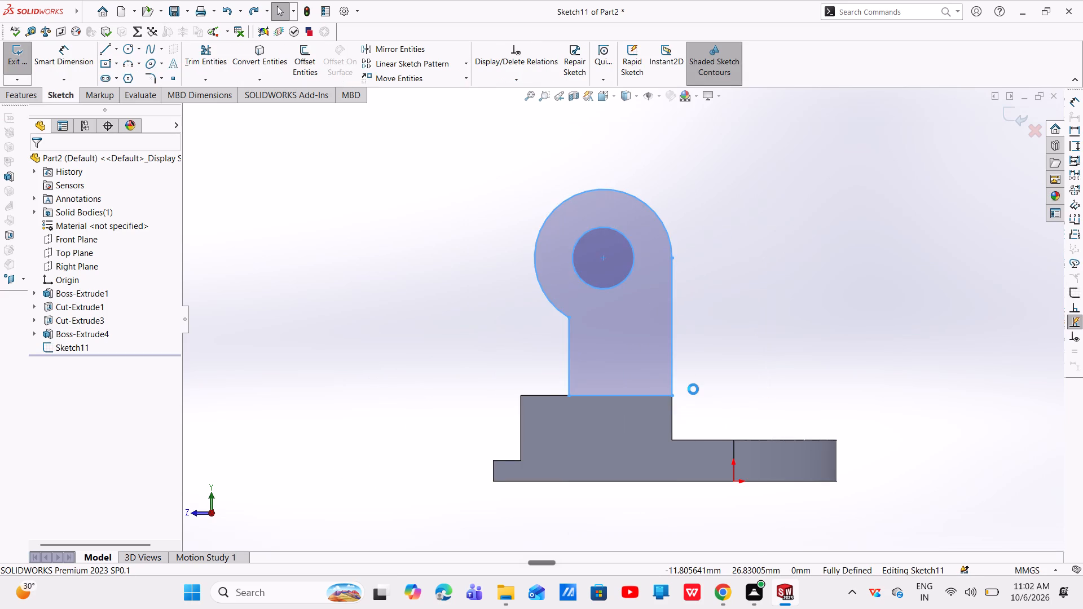
key(ctrl+z)
key(ctrl+z)
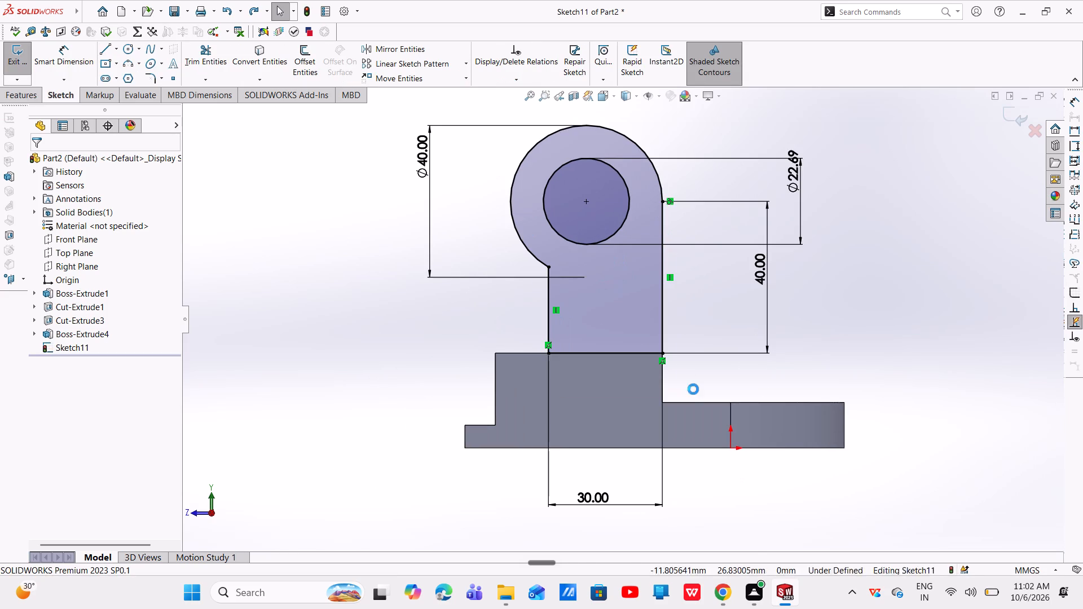
key(ctrl+z)
key(ctrl+z)
key(ctrl+z)
key(ctrl+z)
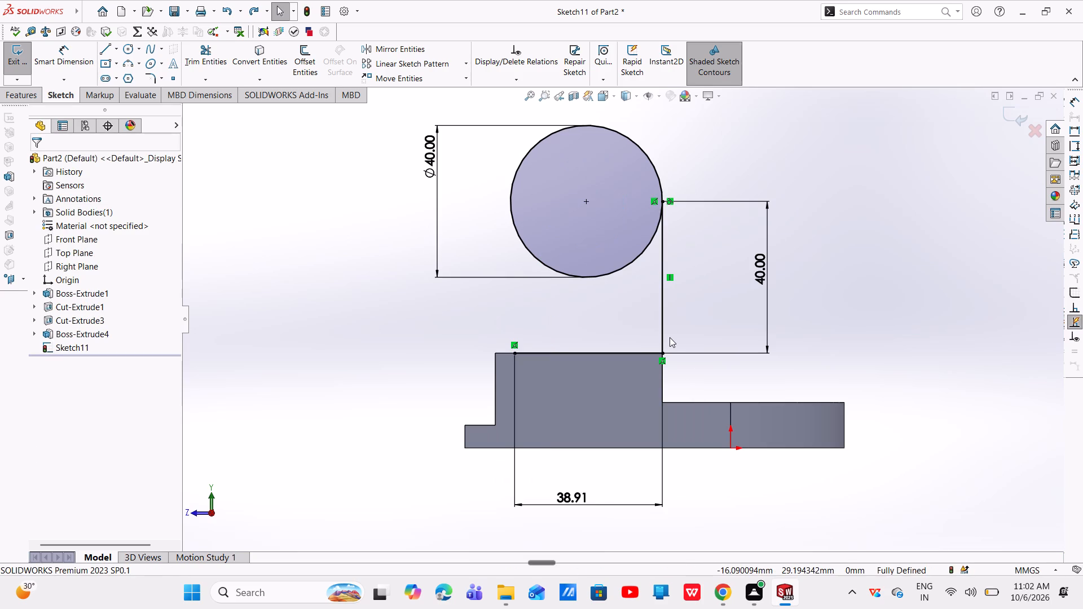
Undo the resizing of the upright profile's base line and circle, back to the 50 mm line and 50 mm circle with its vertical centre line.
key(ctrl+z)
key(ctrl+z)
key(ctrl+z)
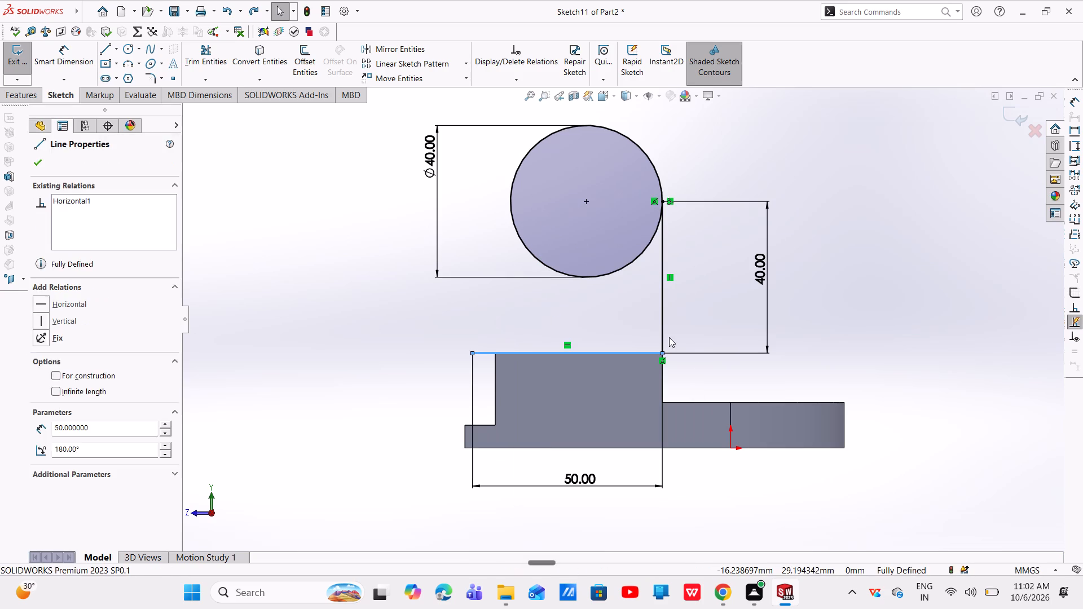
key(ctrl+z)
key(ctrl+z)
key(ctrl+z)
key(ctrl+z)
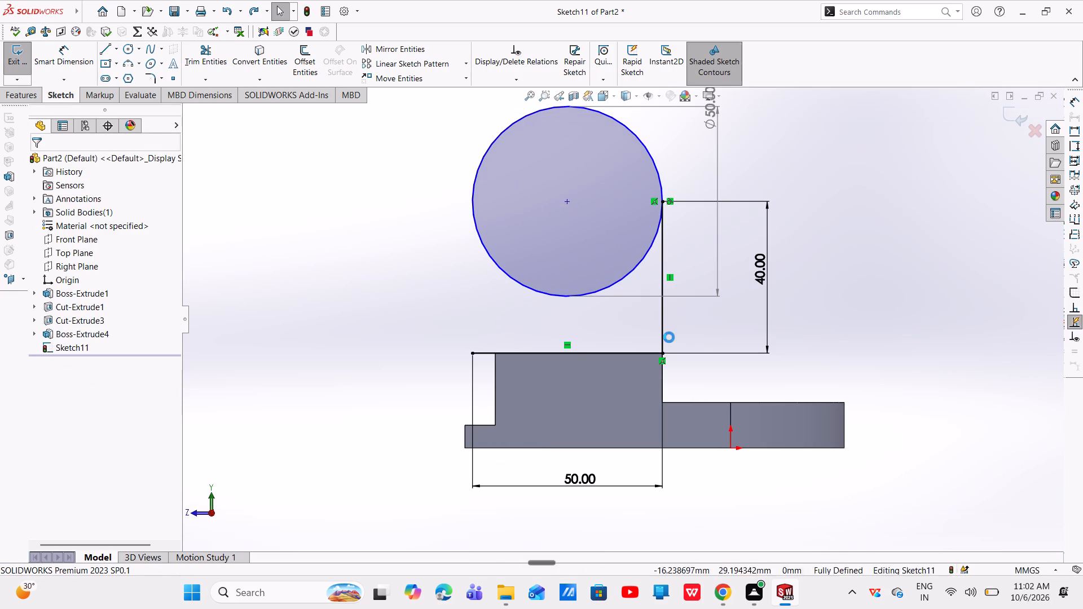
key(ctrl+z)
key(ctrl+z)
key(ctrl+z)
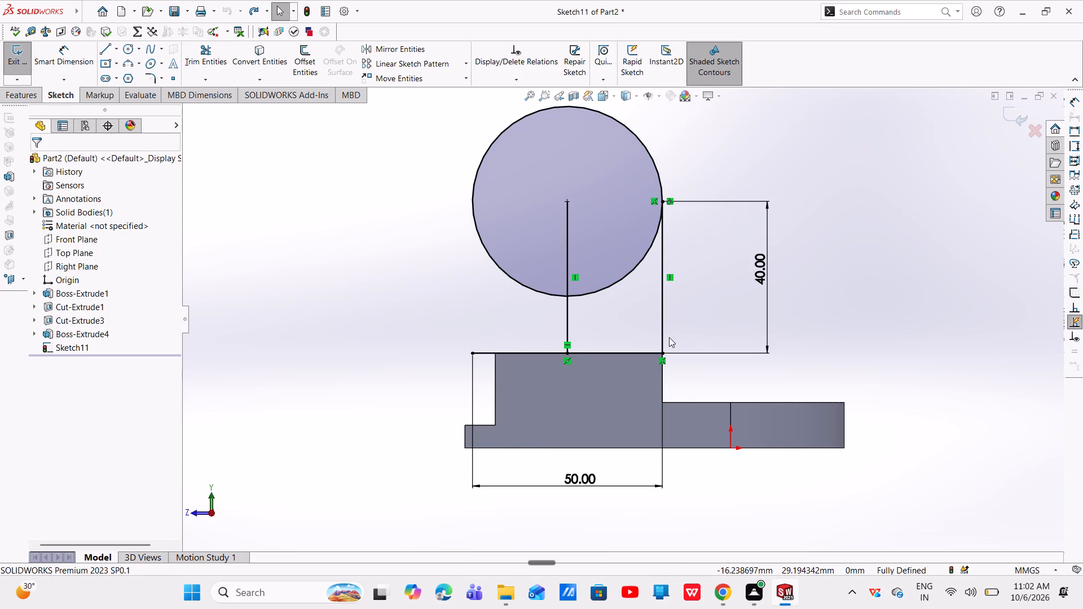
key(ctrl+z)
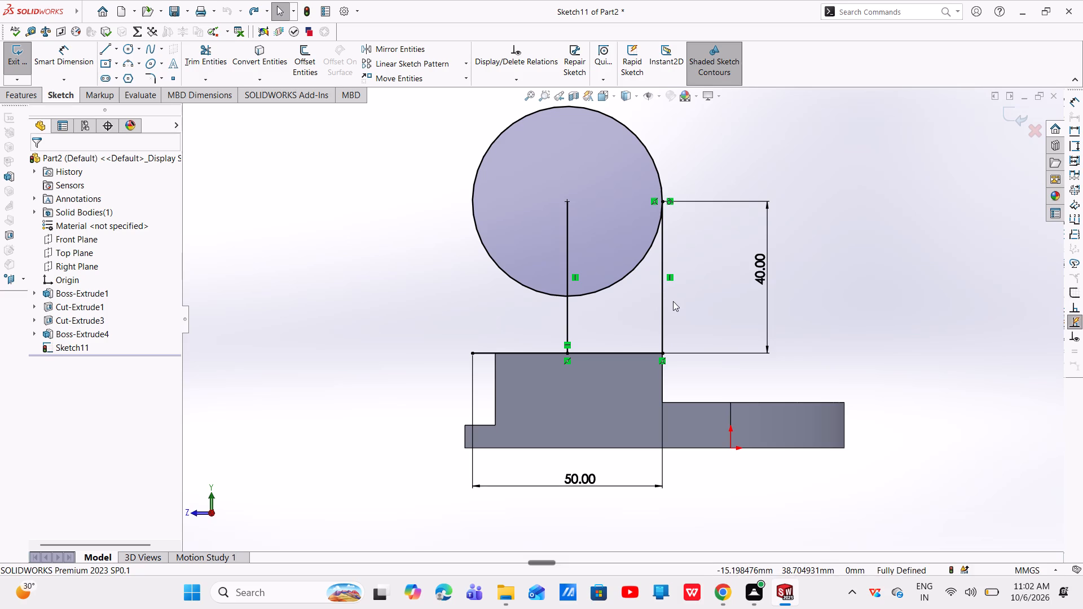
key(ctrl+z)
key(ctrl+z)
key(ctrl+z)
key(ctrl+z)
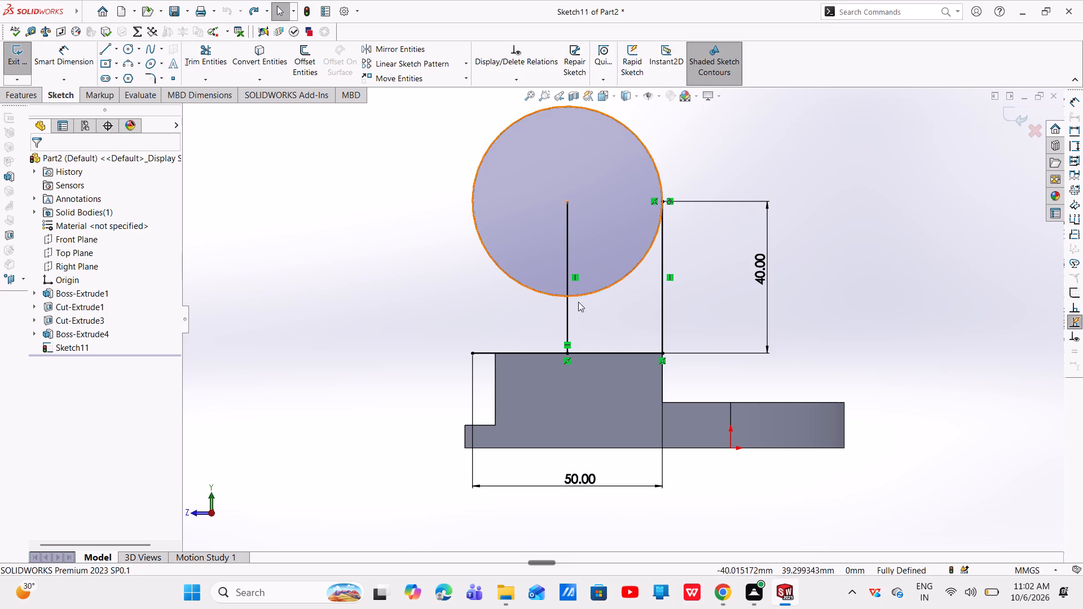
Delete the vertical centre line, the 40 mm vertical side line and the large circle from the upright profile sketch.
click(568, 317)
right_click(568, 317)
click(611, 480)
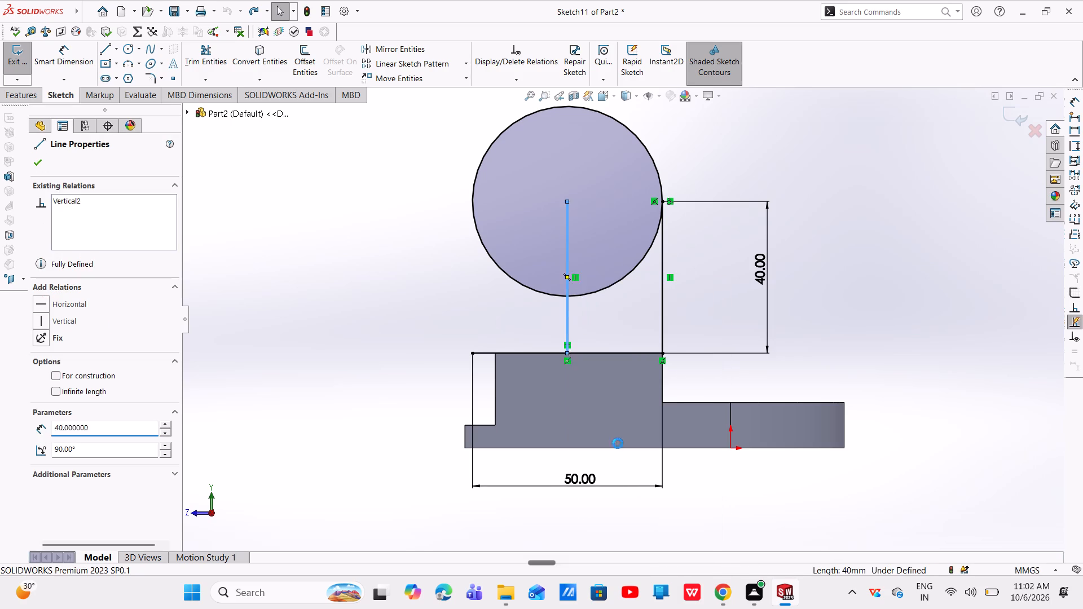
click(664, 306)
right_click(664, 306)
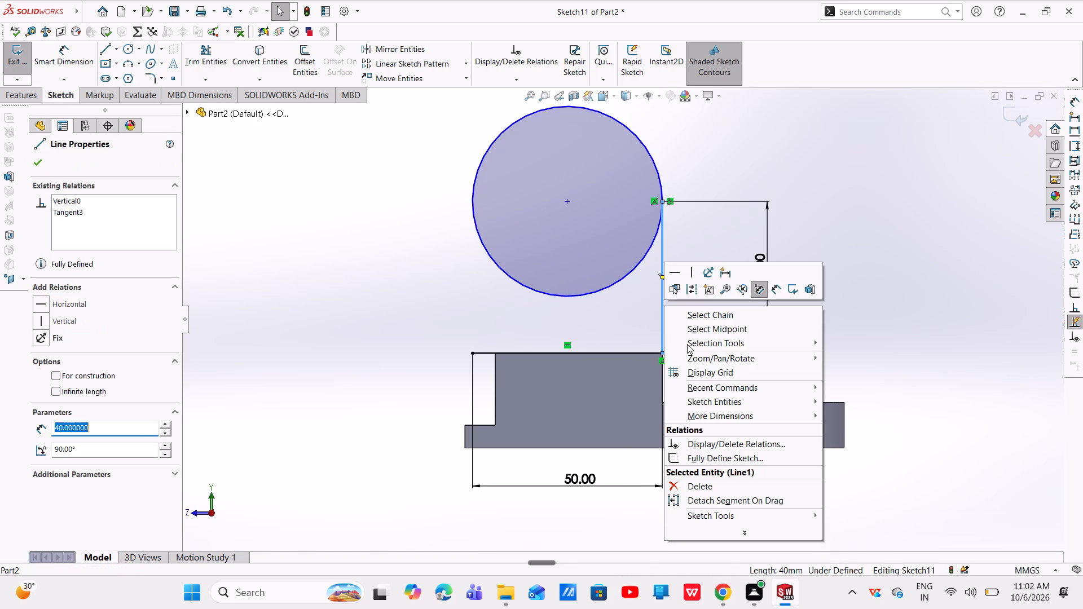
click(688, 484)
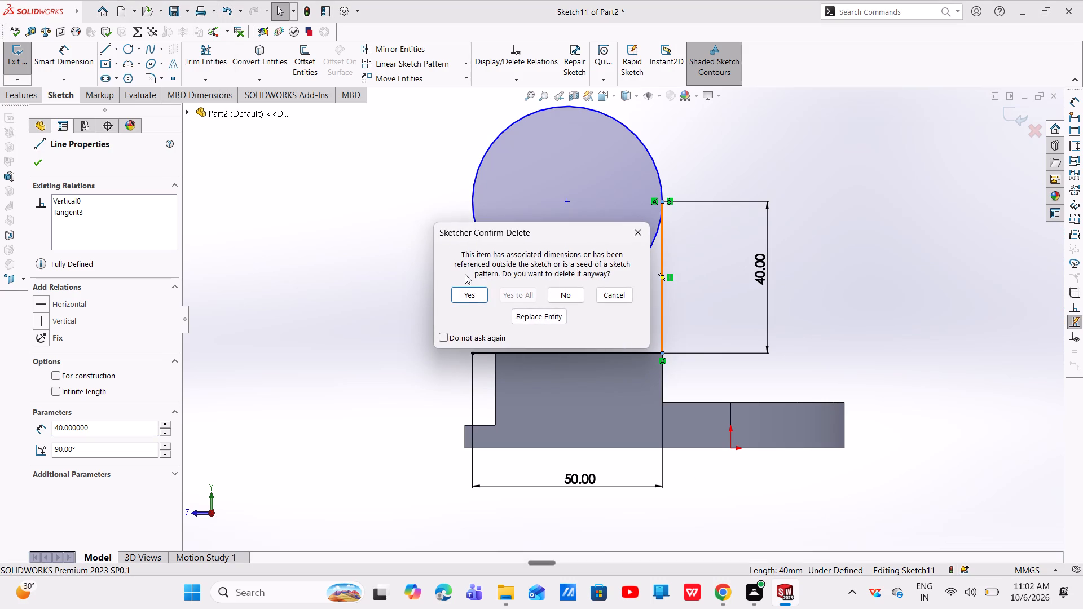
click(468, 293)
click(602, 288)
right_click(602, 288)
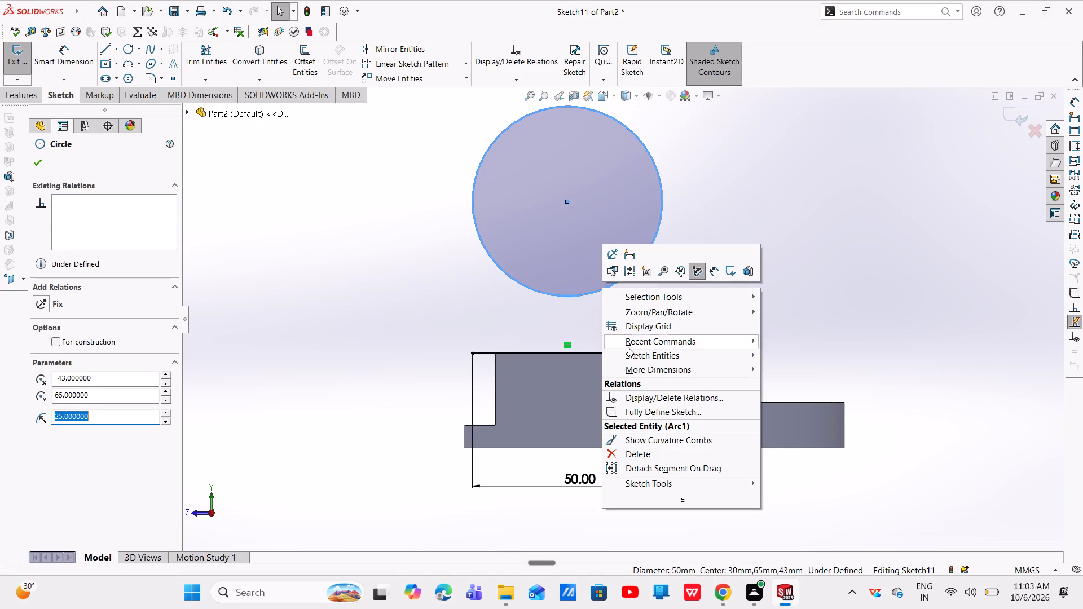
click(626, 452)
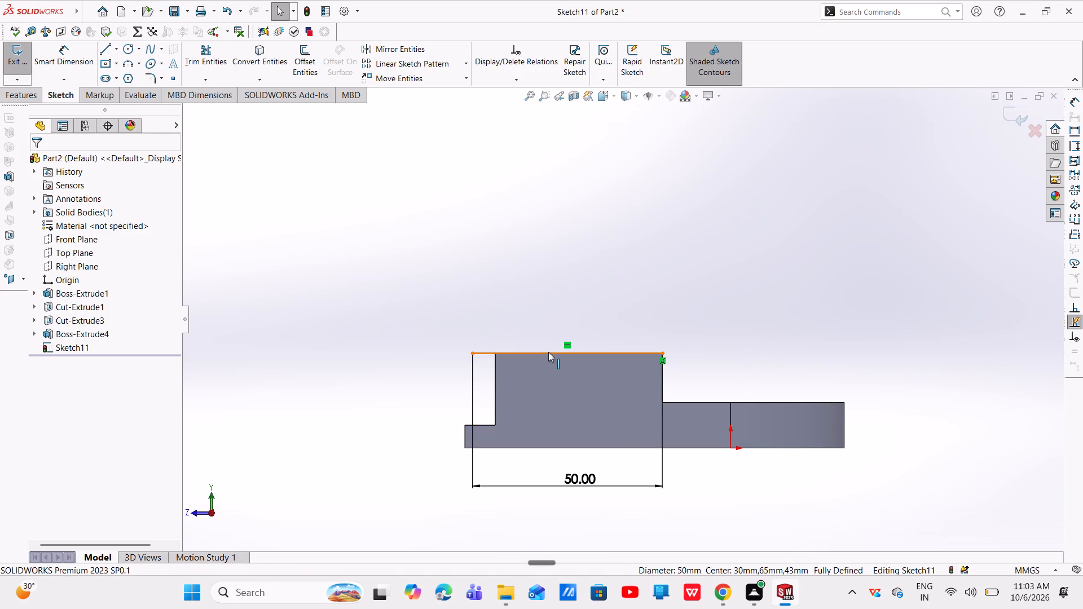
Set the length of the base line on the block's top edge to 12 mm.
click(548, 352)
double_click(579, 479)
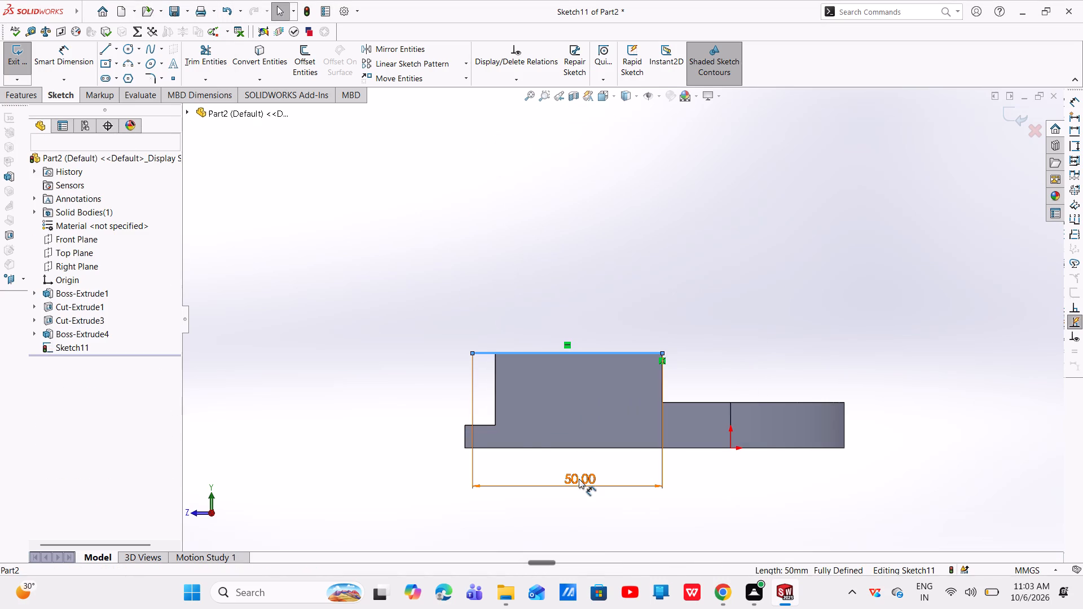
key(BackSpace)
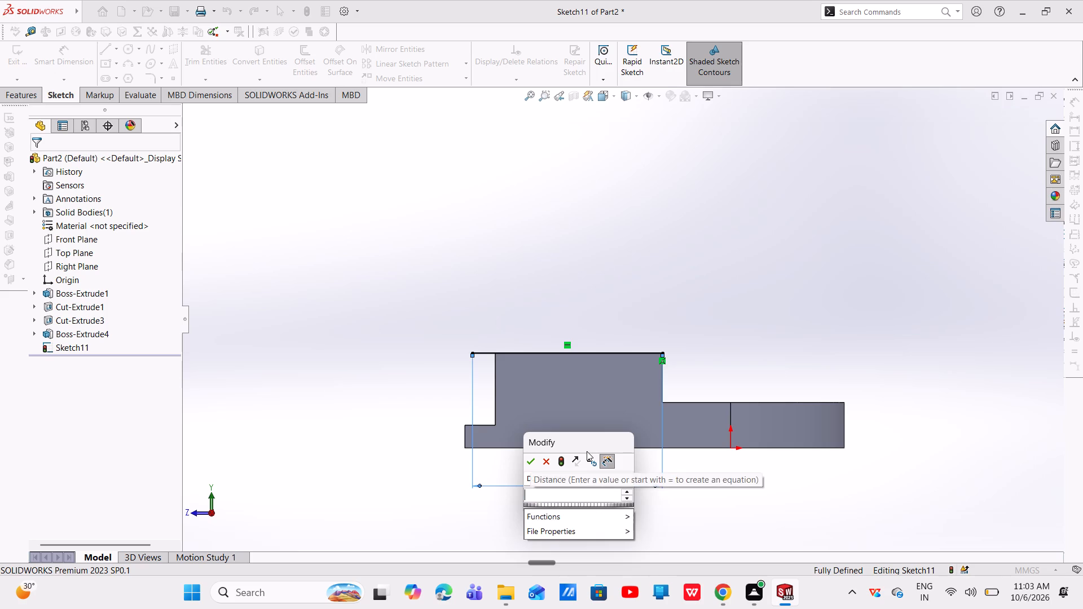
text(12)
key(Return)
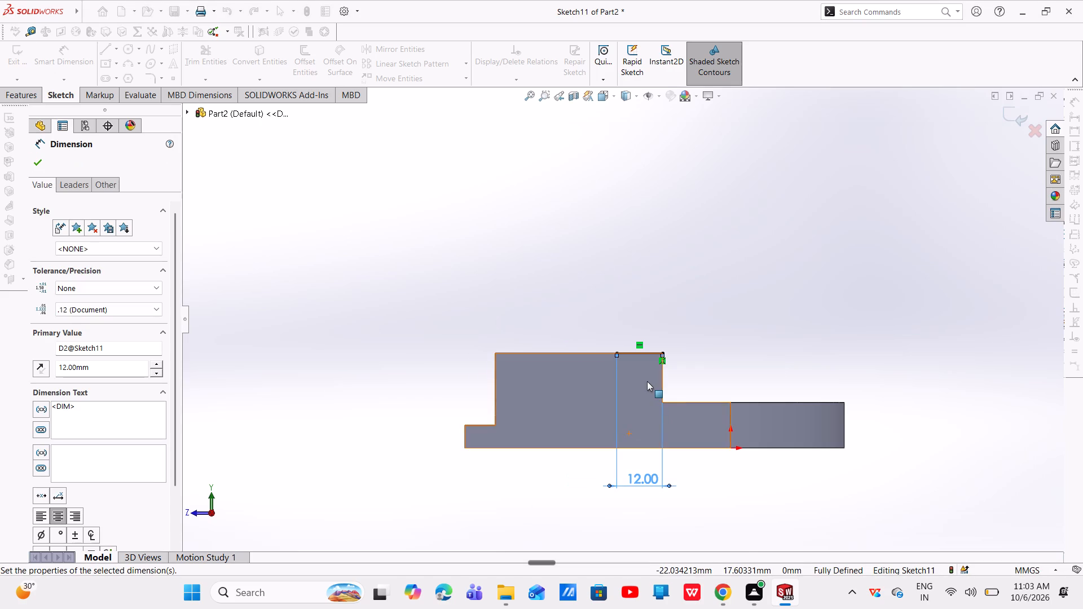
key(Escape)
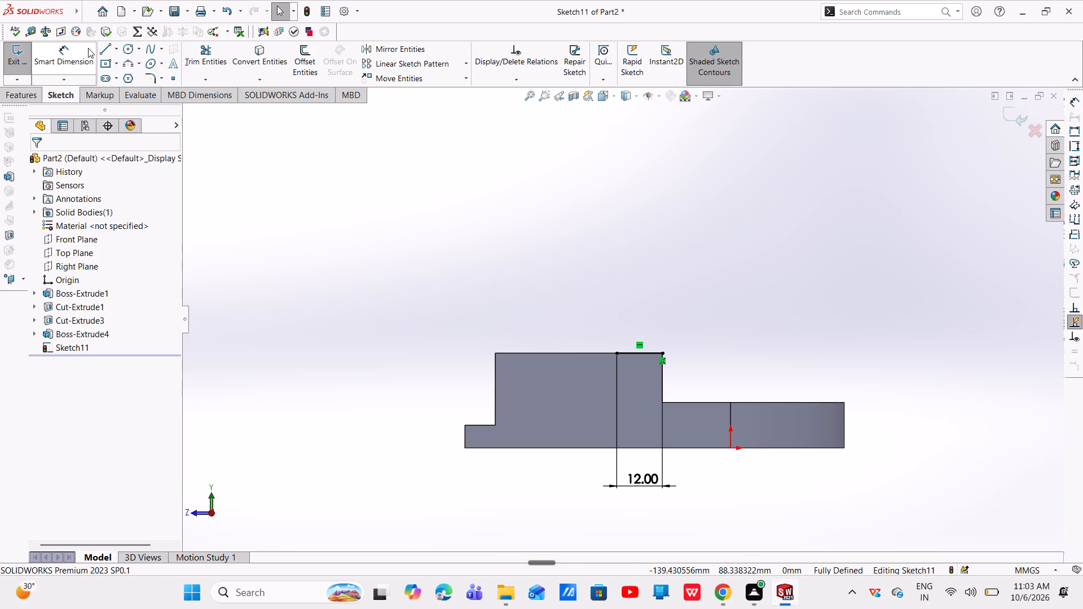
Sketch a vertical line about 41 mm long upward from the inner end of the 12 mm base line.
click(104, 48)
click(617, 352)
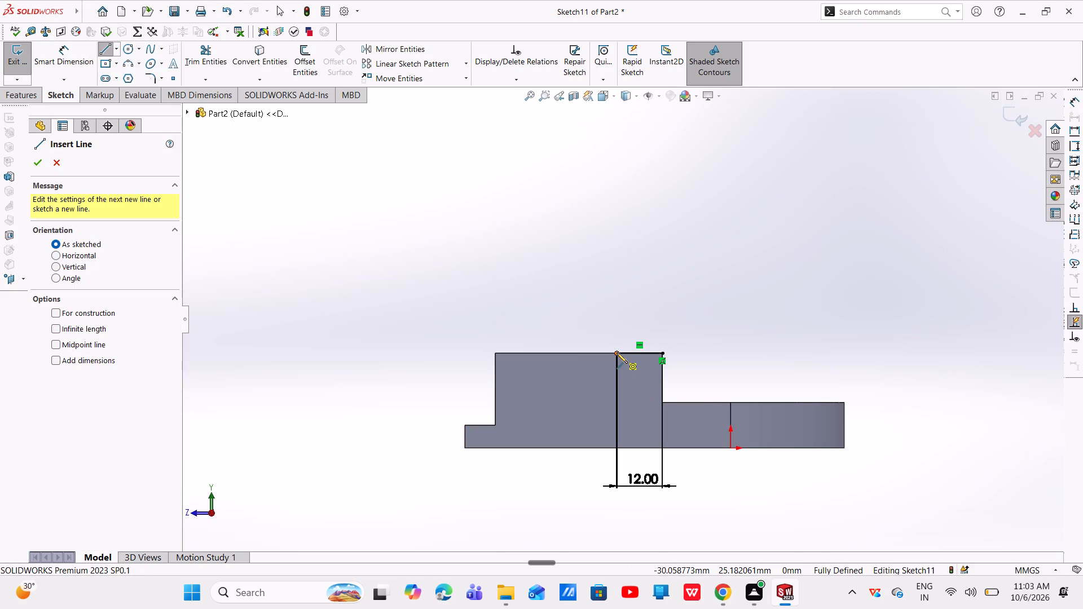
click(619, 197)
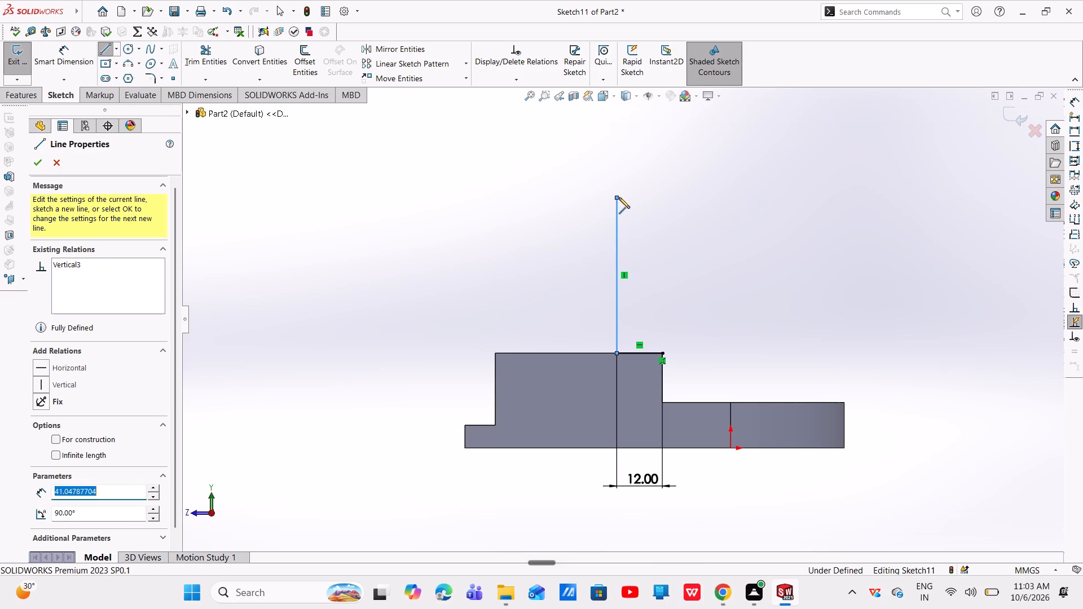
key(Escape)
Set the length of the vertical line rising from the 12 mm base line to 40 mm.
click(65, 56)
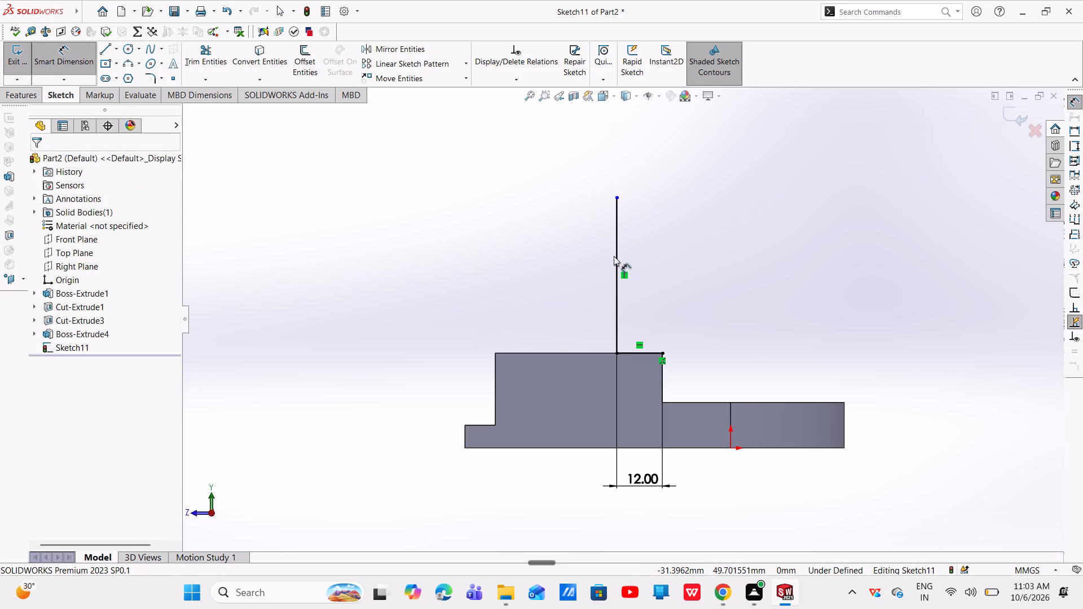
click(616, 252)
click(673, 271)
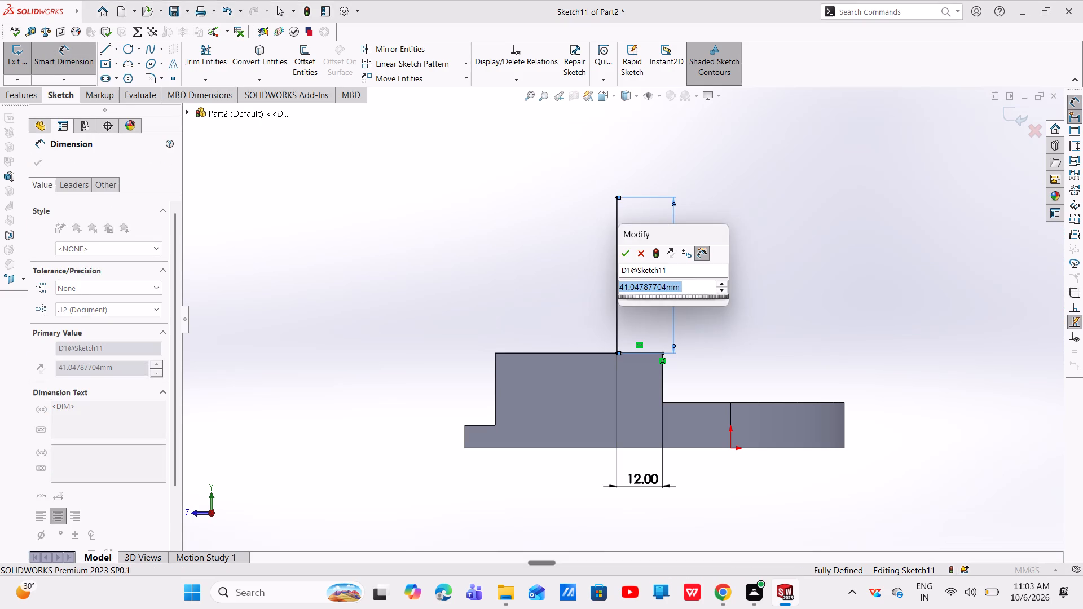
key(BackSpace)
text(40)
key(Return)
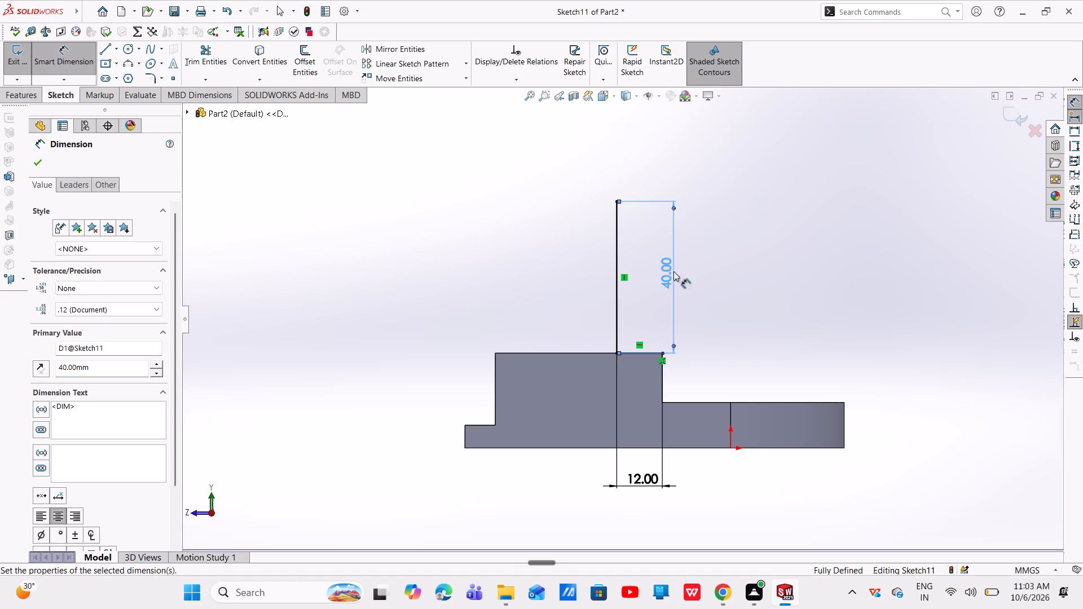
key(Escape)
key(Escape)
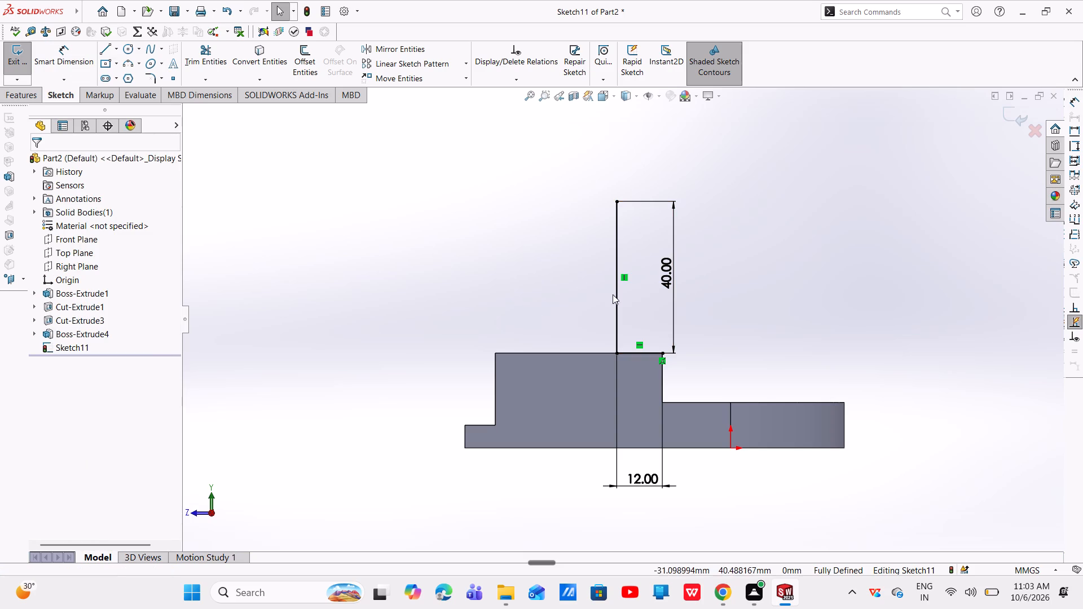
Sketch a horizontal line about 36 mm long from the vertical line's upper end, running away from the plate's rounded end.
click(105, 48)
click(615, 203)
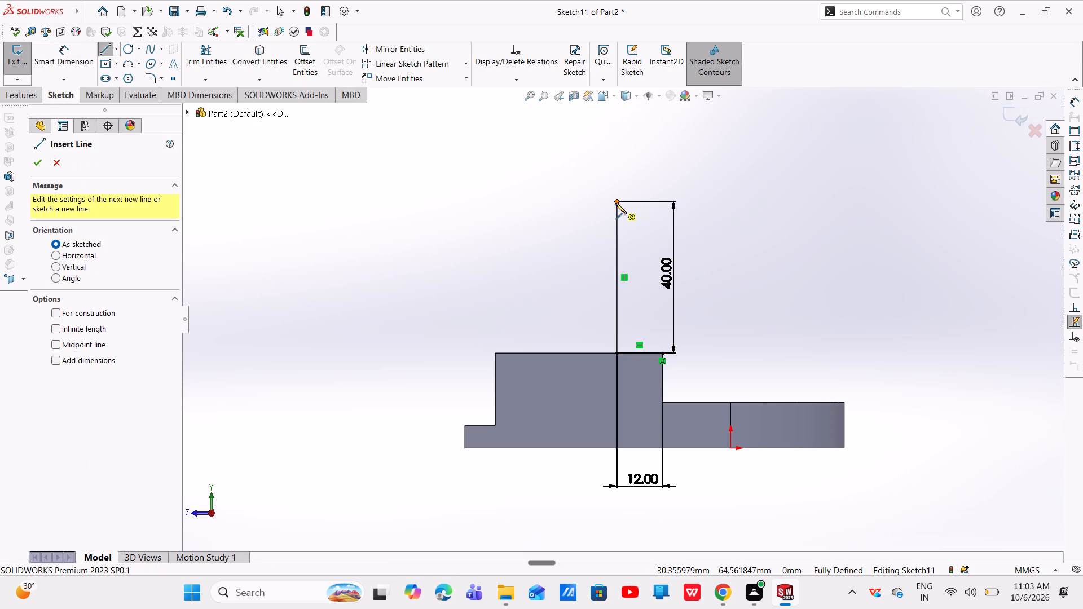
click(481, 200)
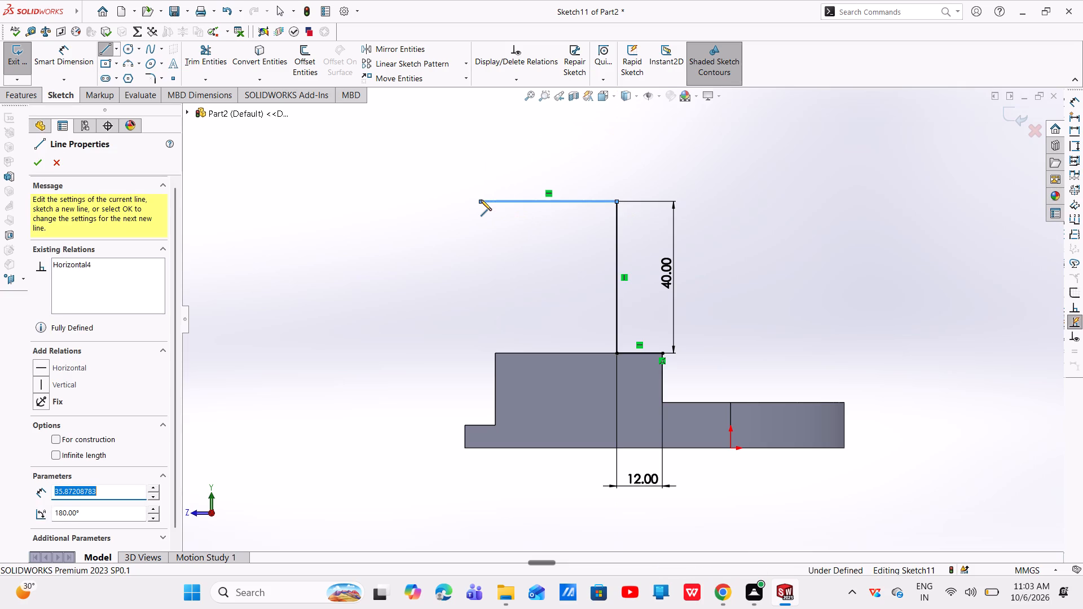
key(Escape)
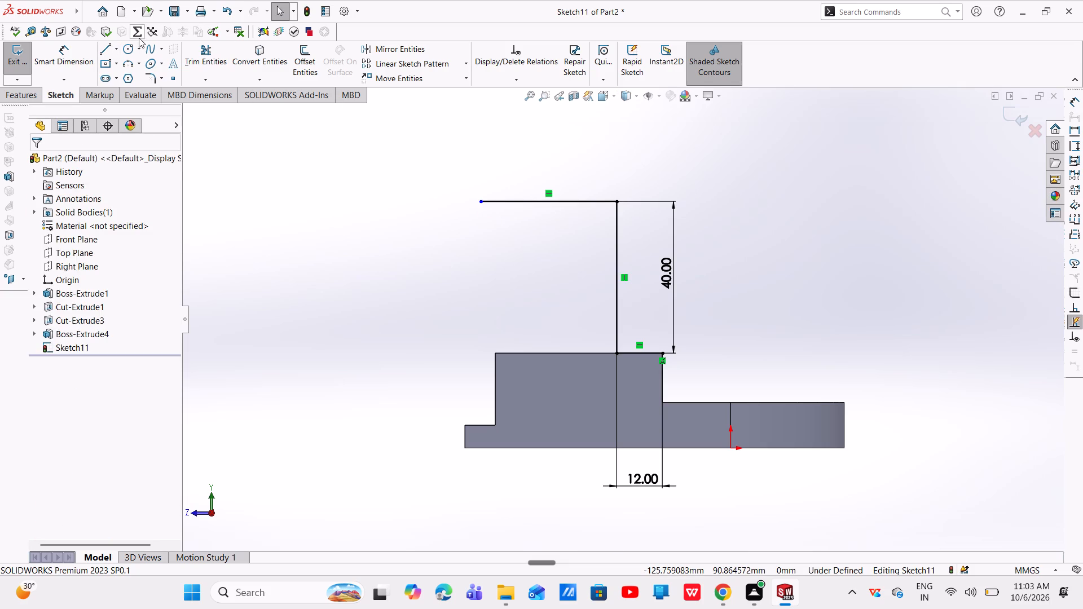
Set the length of the horizontal line at the top of the upright profile to 40 mm.
click(131, 48)
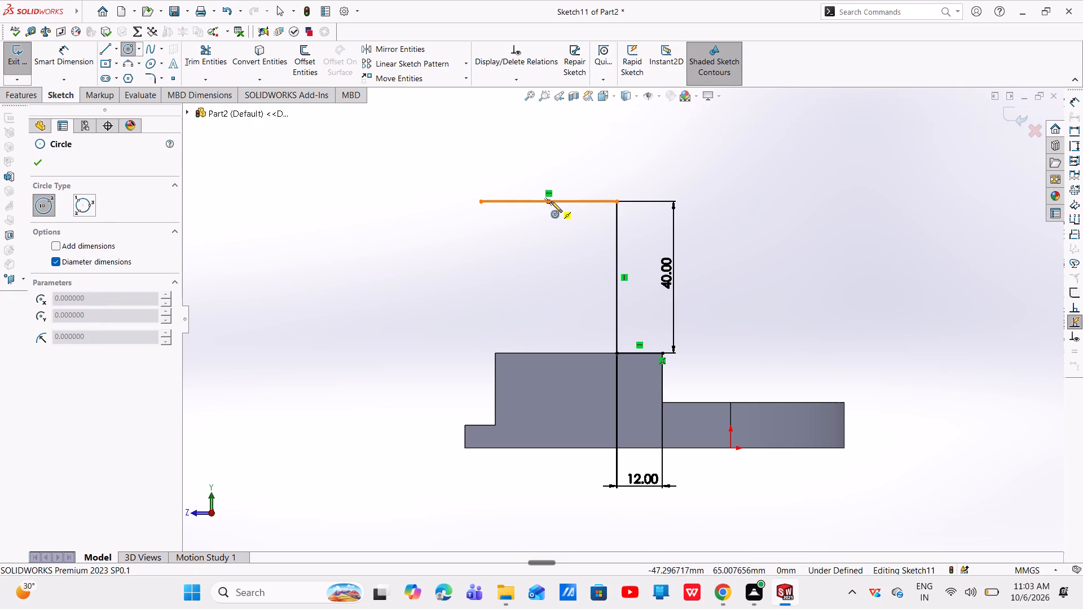
key(Escape)
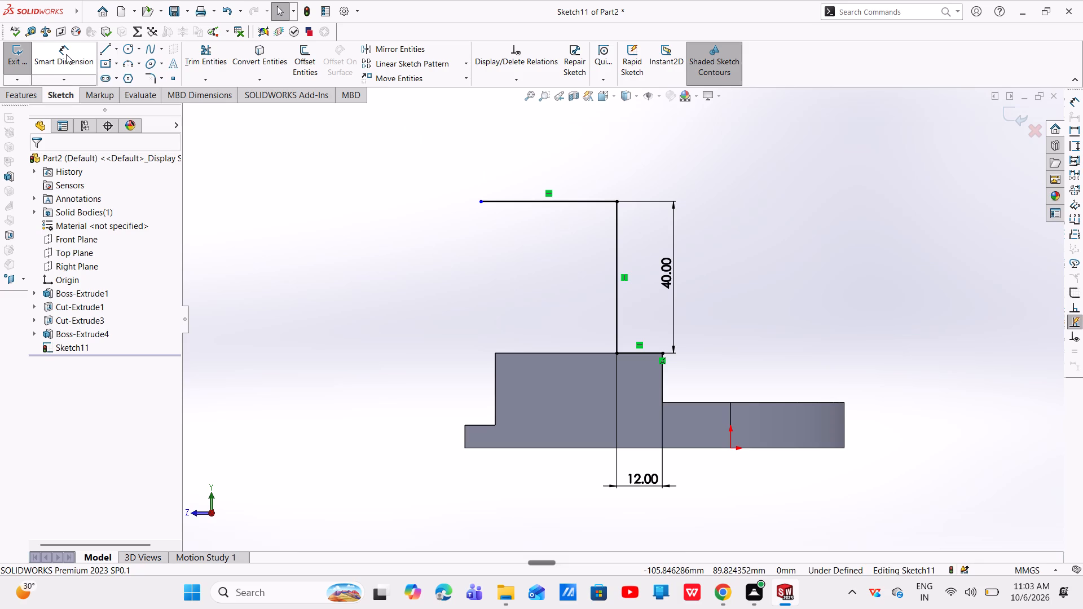
click(66, 54)
click(533, 200)
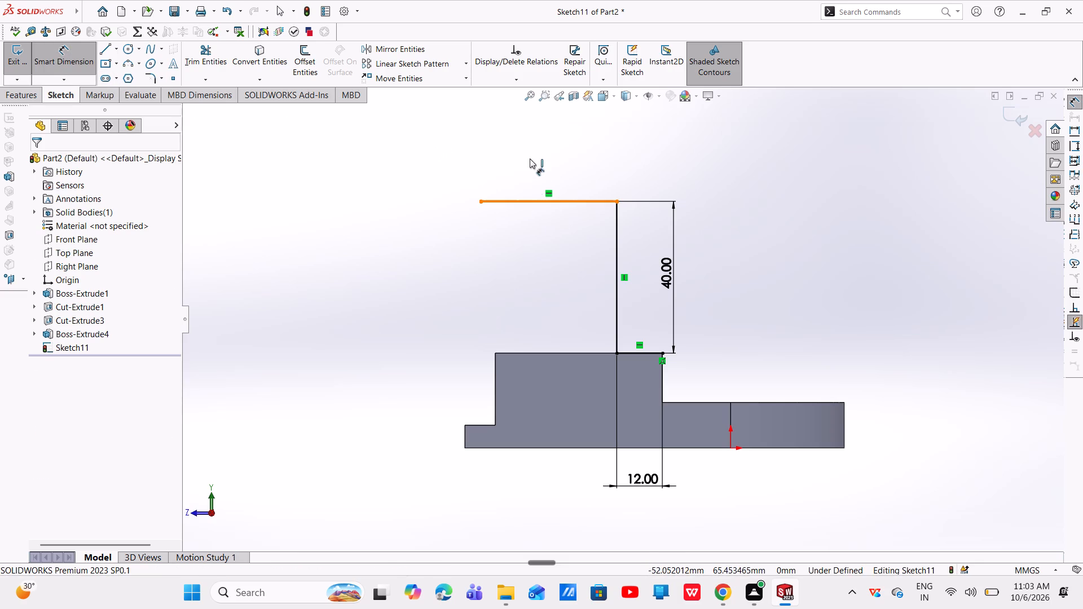
click(536, 144)
key(BackSpace)
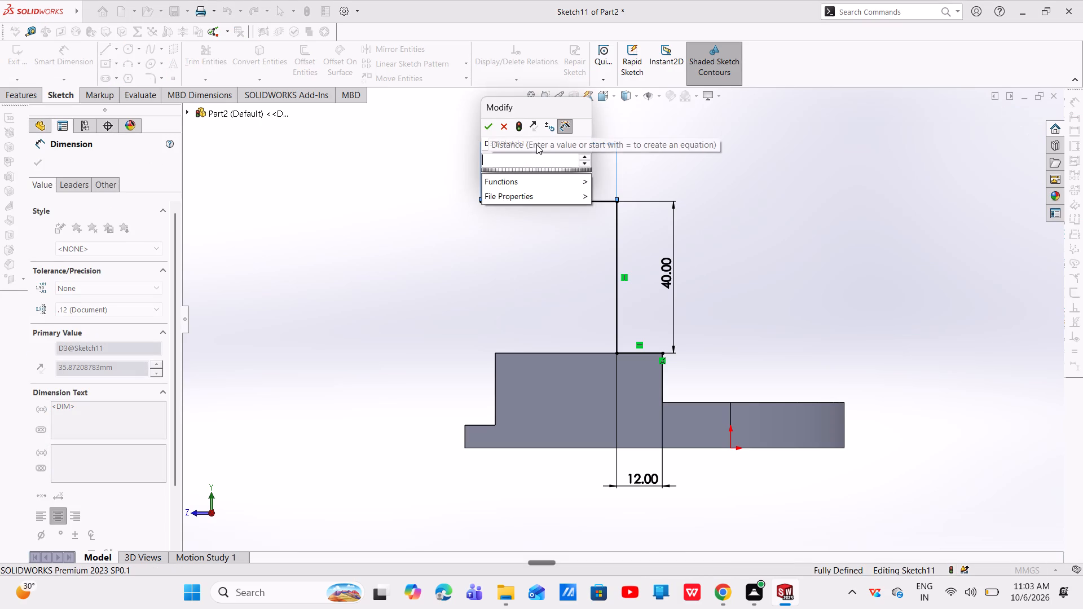
text(40)
key(Return)
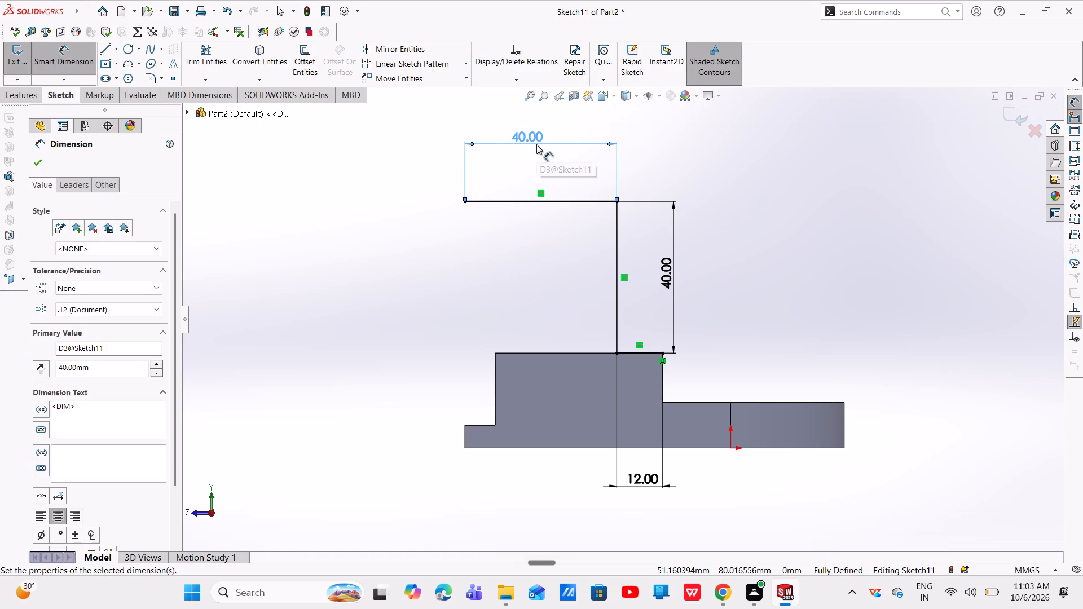
key(Escape)
Sketch a circle of 20 mm radius centred on the midpoint of the 40 mm horizontal line.
click(135, 48)
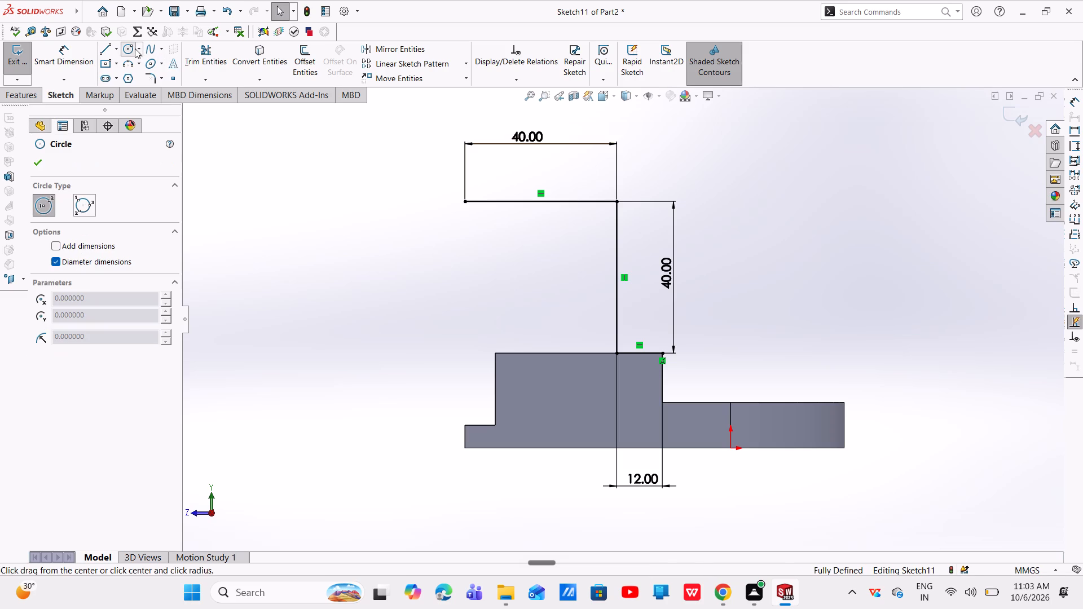
click(539, 200)
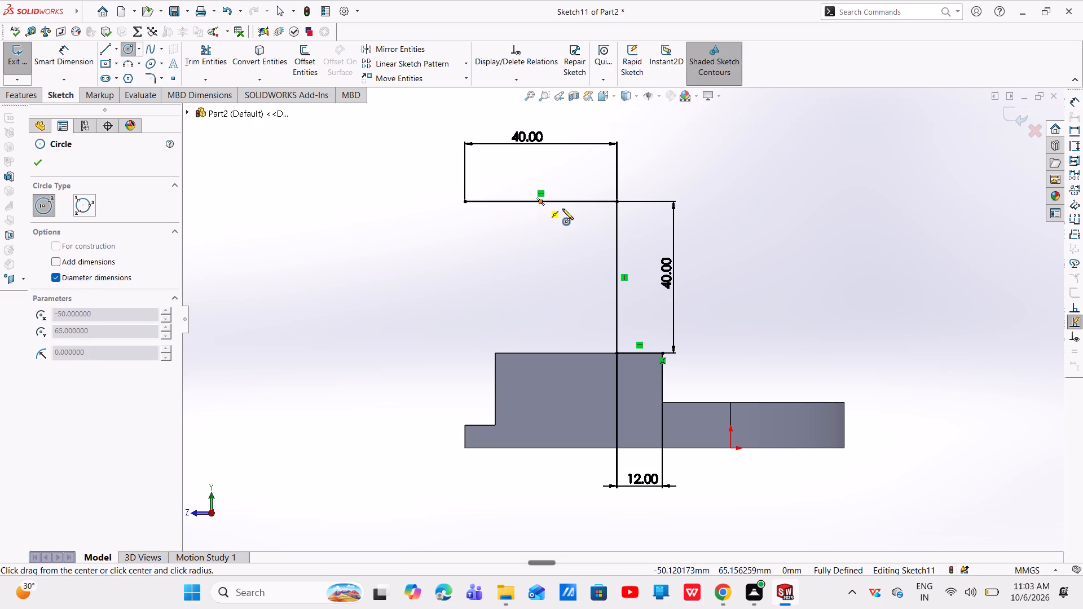
click(574, 222)
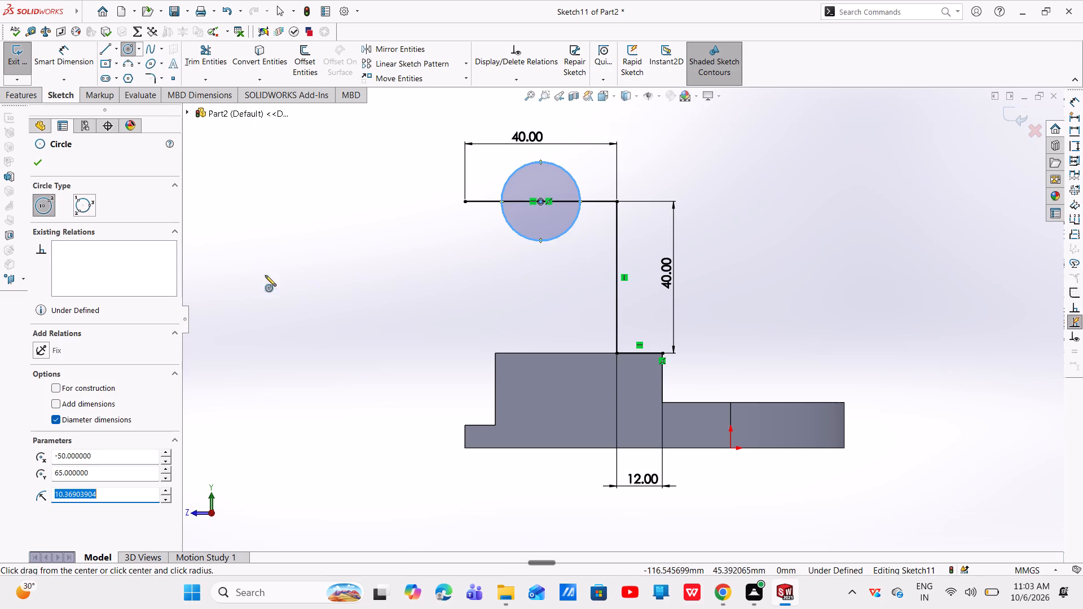
key(BackSpace)
text(20)
key(Return)
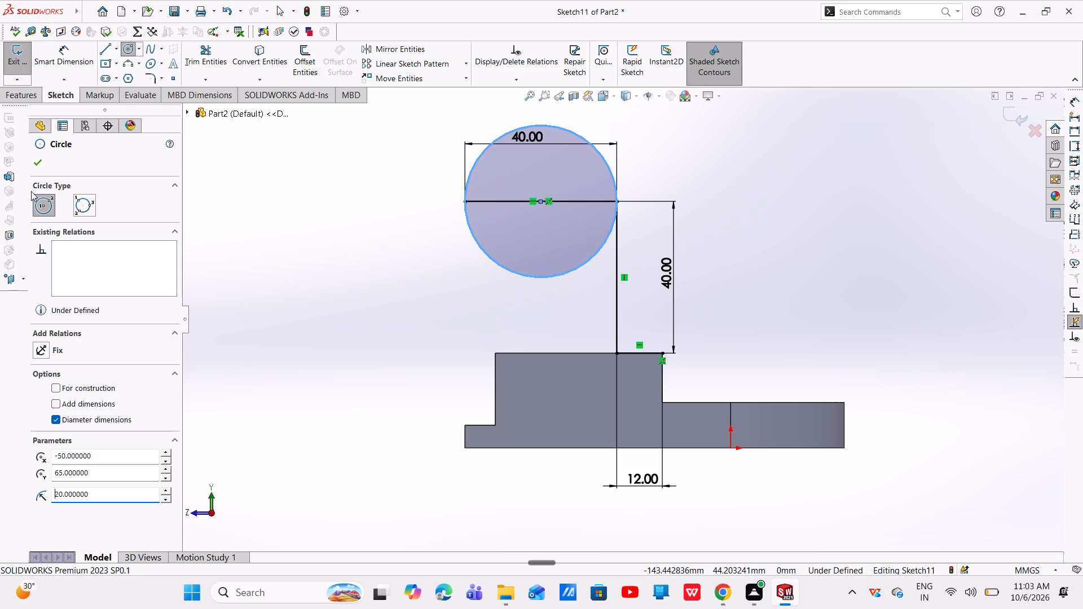
click(42, 165)
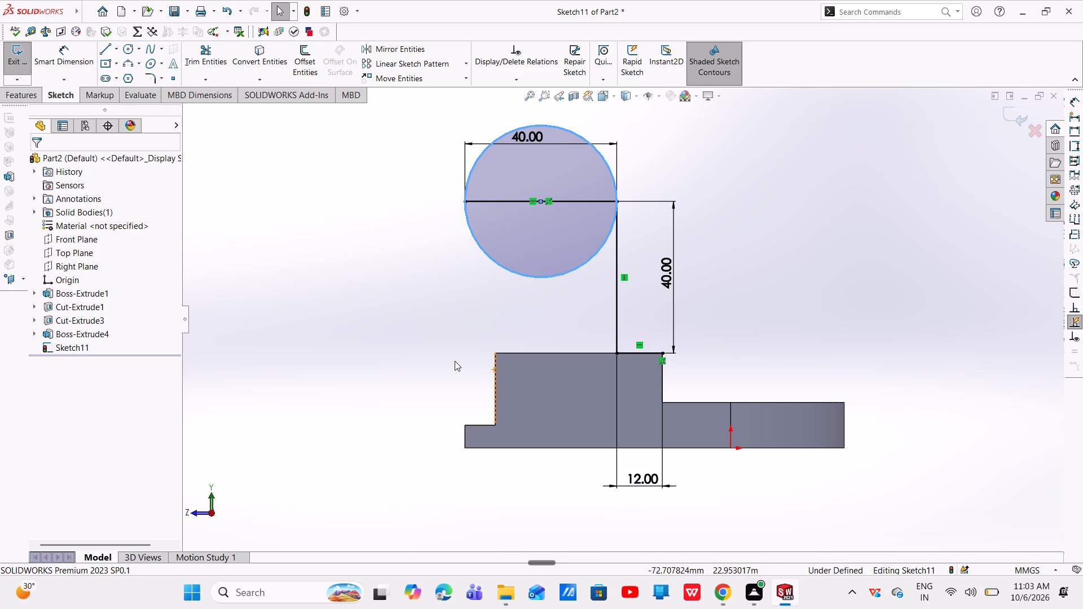
key(Escape)
key(Escape)
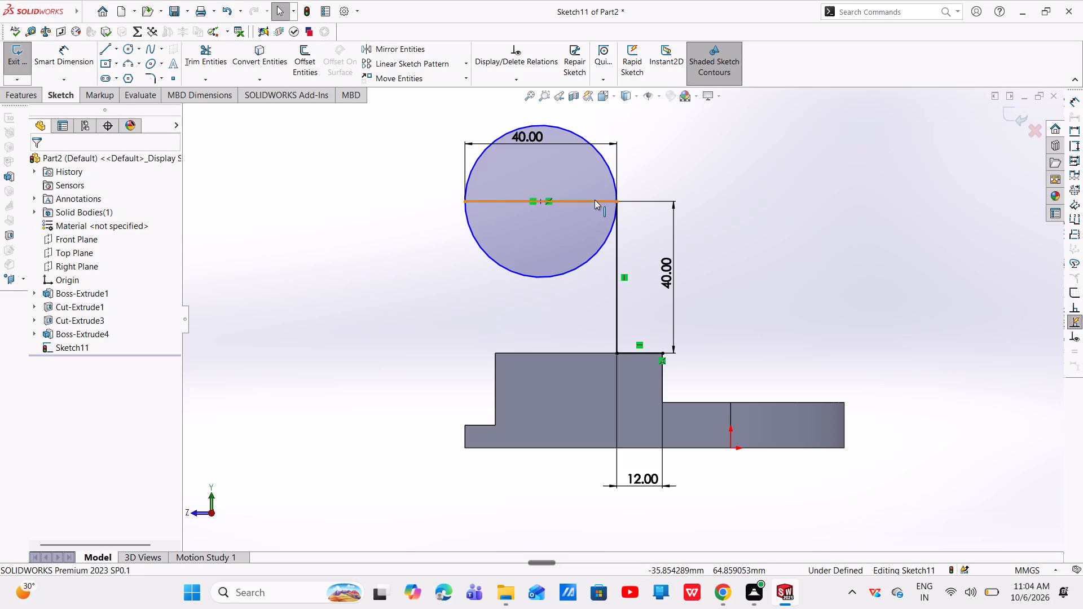
Delete the 40 mm horizontal line running through the circle's centre, along with its dimension.
click(595, 200)
right_click(595, 200)
click(616, 374)
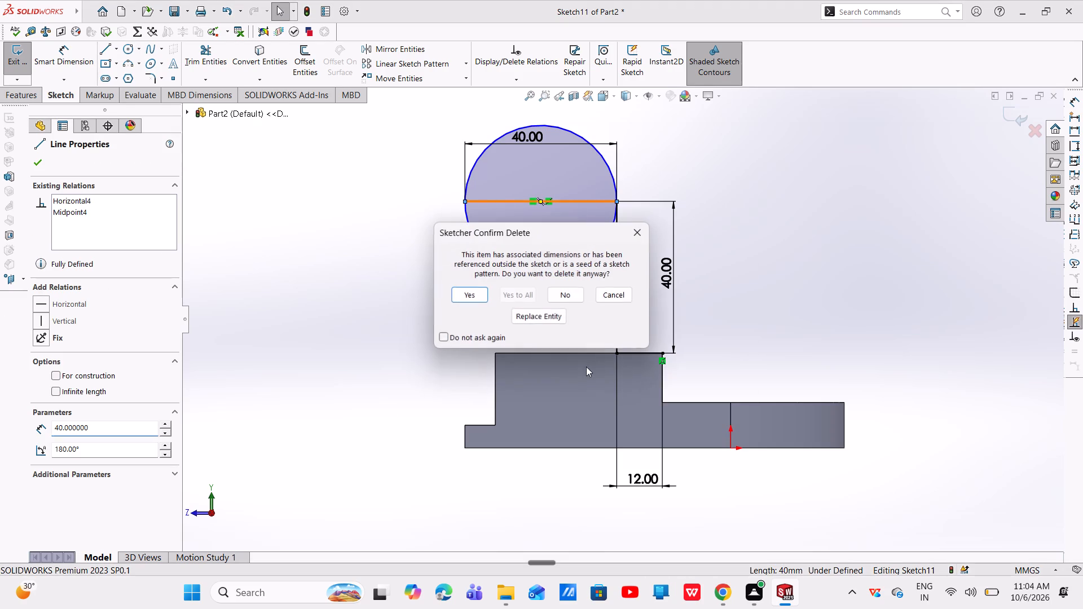
click(466, 294)
key(Escape)
key(Escape)
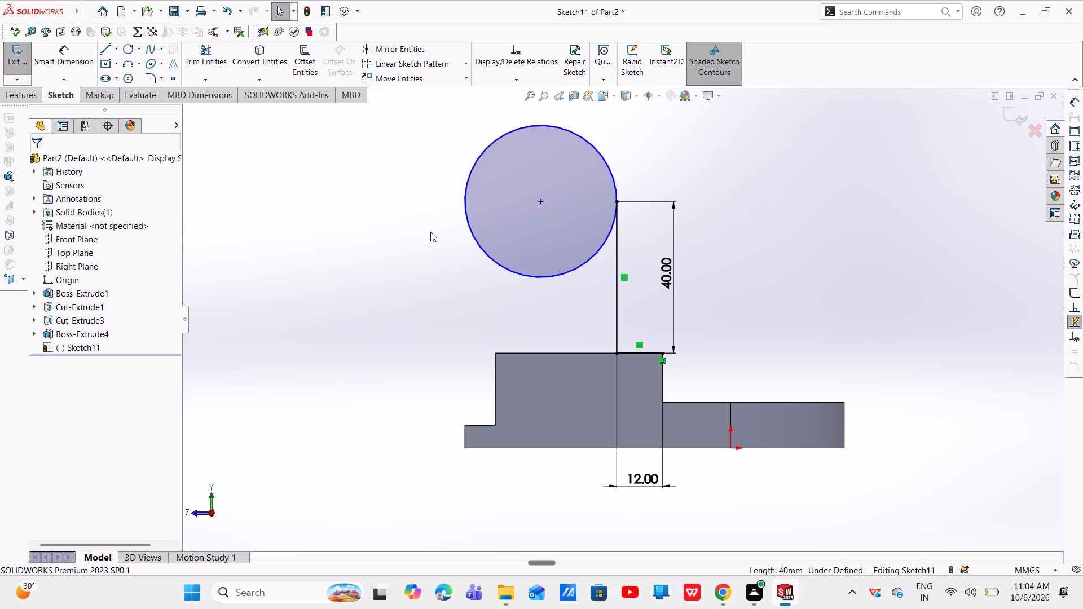
Add a diameter dimension to the circle at the top of the upright profile.
click(60, 64)
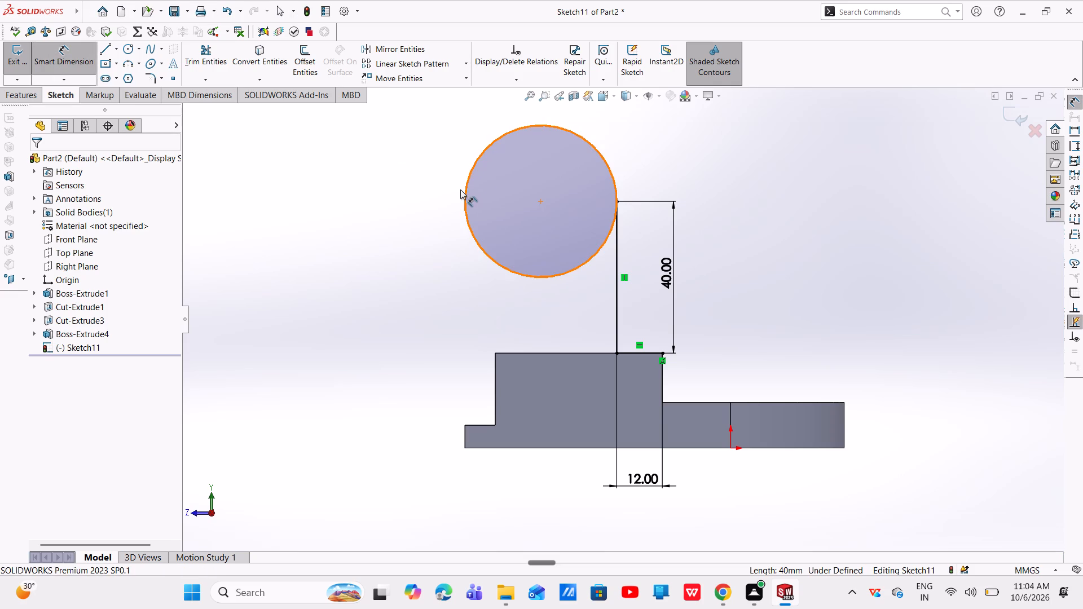
click(462, 198)
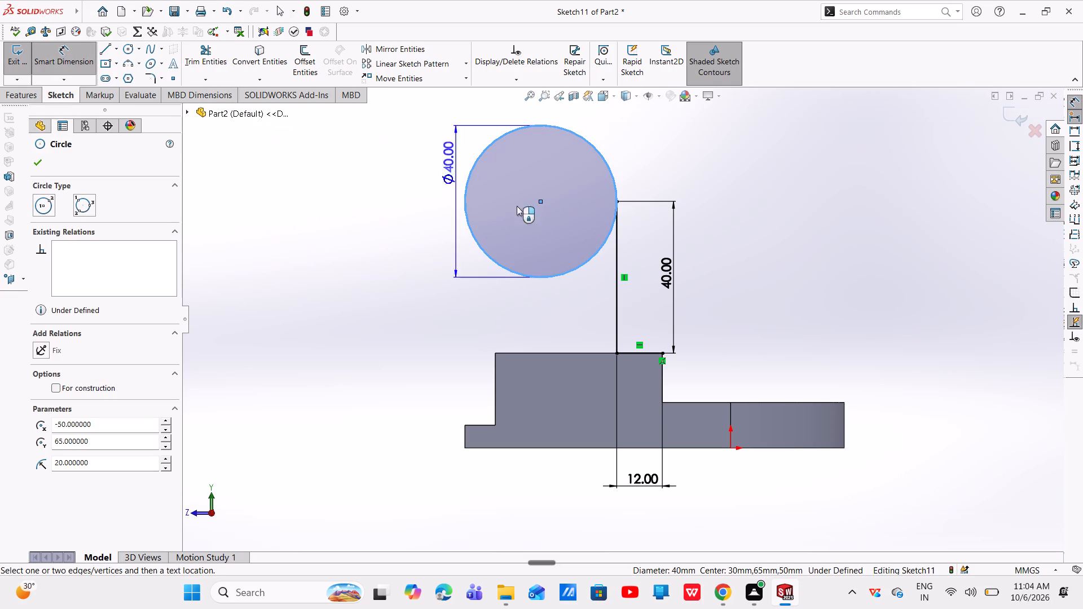
click(527, 231)
key(Escape)
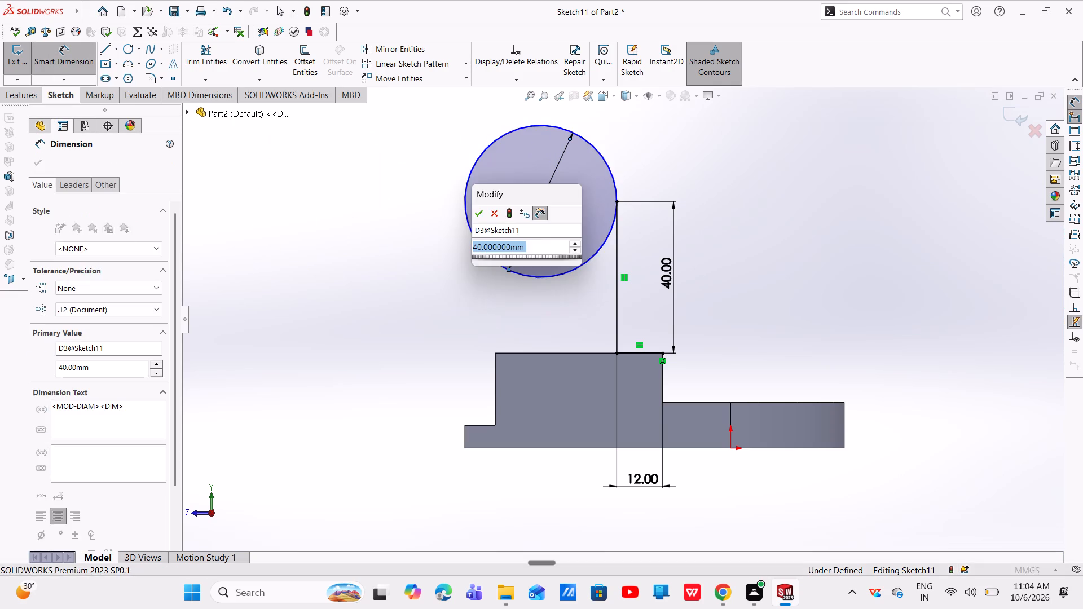
key(Escape)
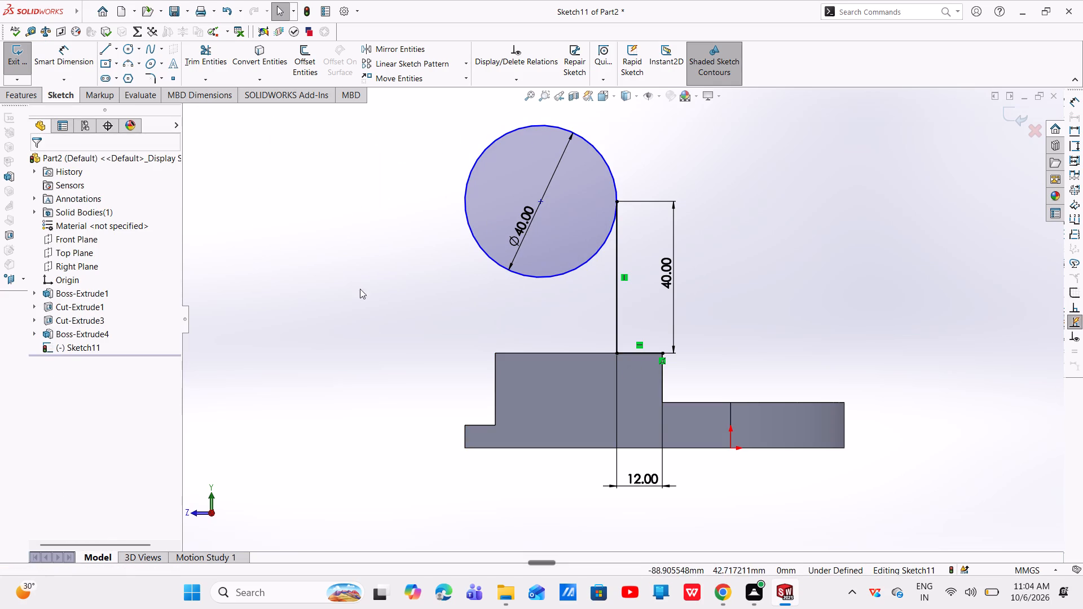
Sketch a 32 mm line along the block's top edge, from its outer corner to the foot of the vertical line.
click(102, 52)
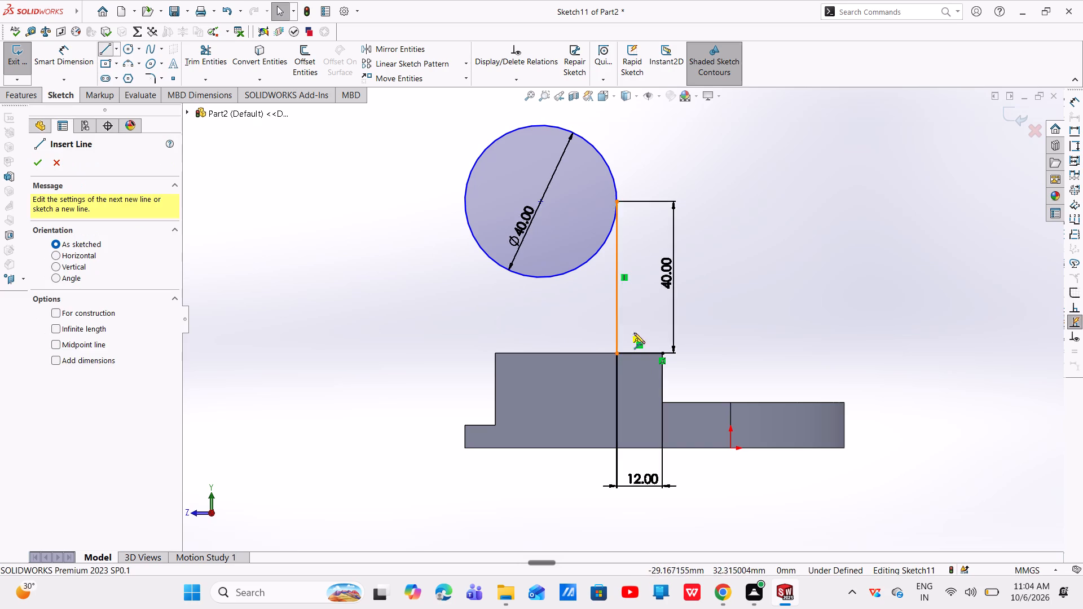
click(494, 353)
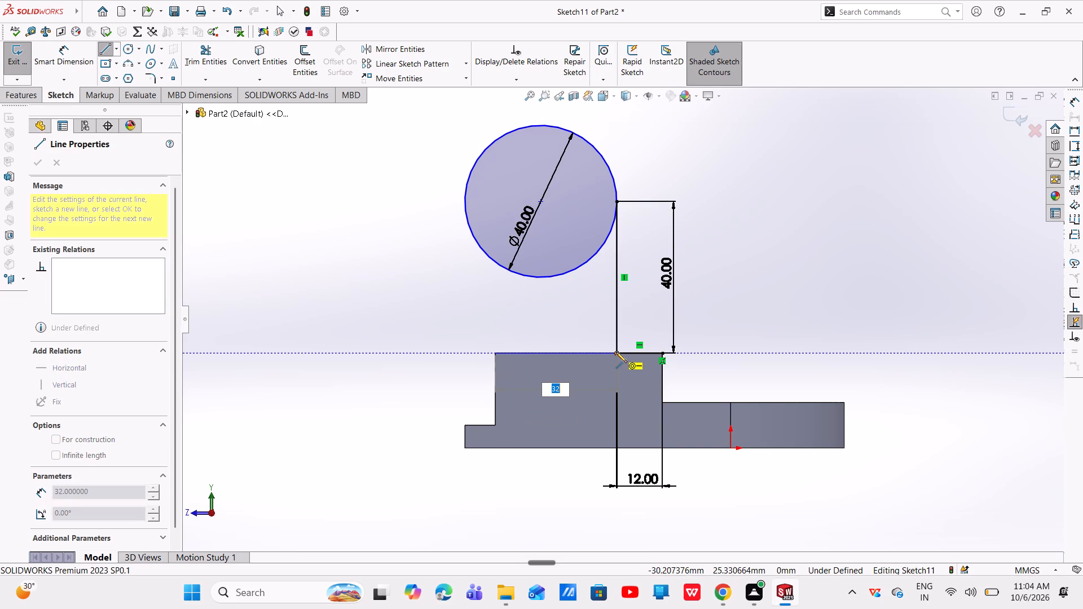
click(616, 352)
key(Escape)
key(Escape)
key(Escape)
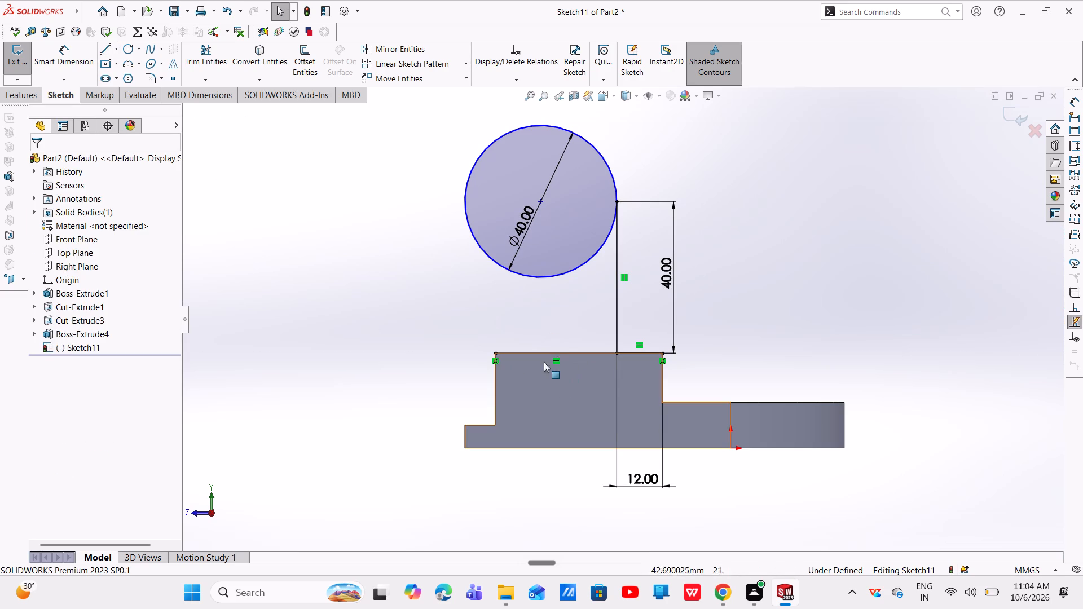
Sketch a line about 30 mm long from the vertical line's foot along the block's top edge, ending just short of the outer corner.
click(105, 52)
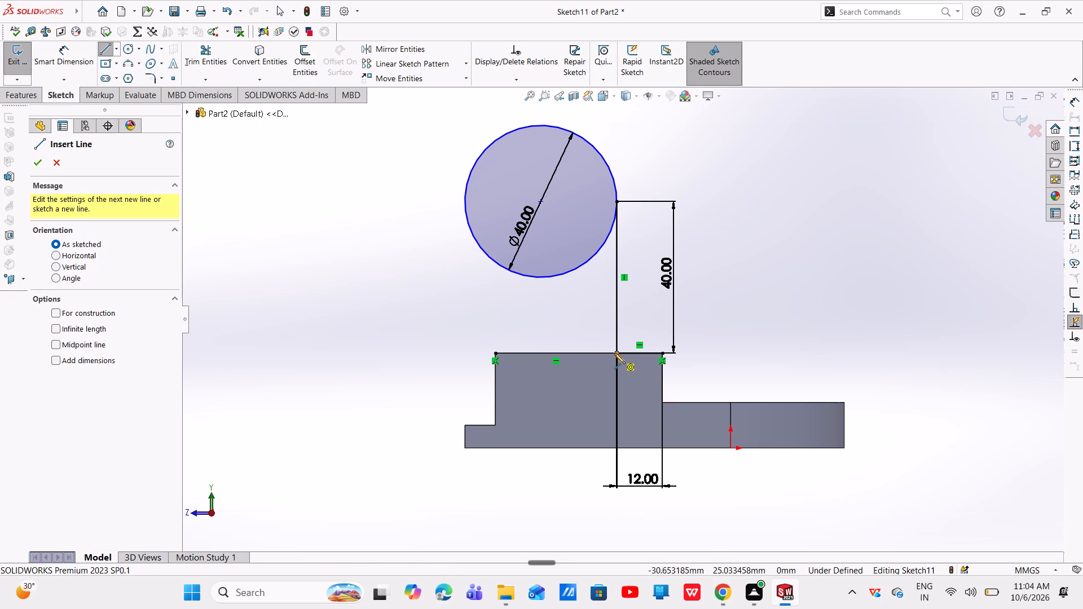
click(614, 353)
click(503, 354)
key(Escape)
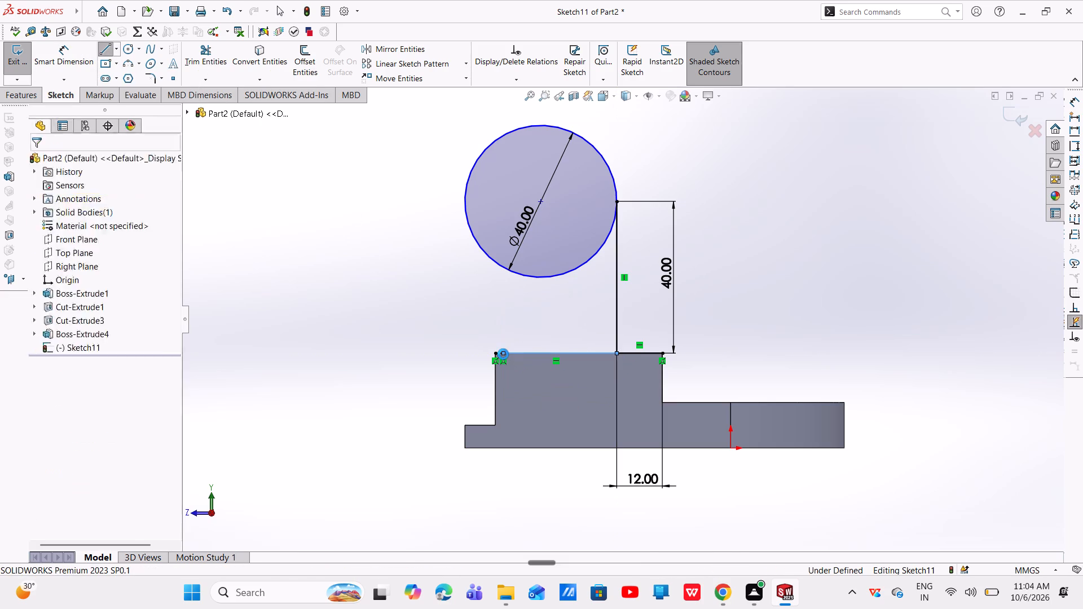
key(Escape)
Dimension the distance from the shorter top-edge line's free end to the vertical line's foot as 30 mm.
click(72, 55)
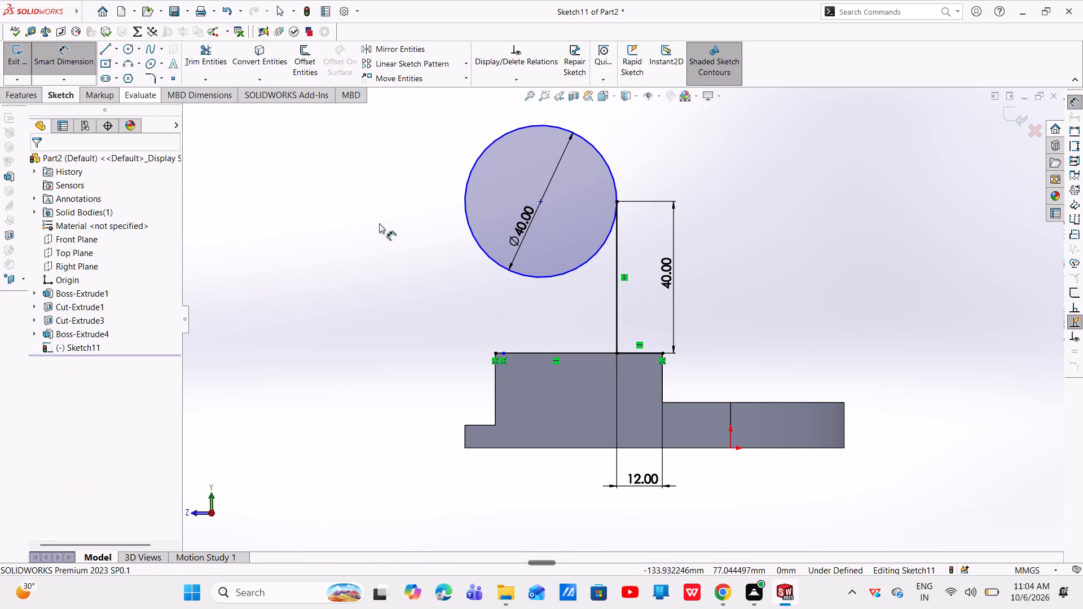
click(569, 353)
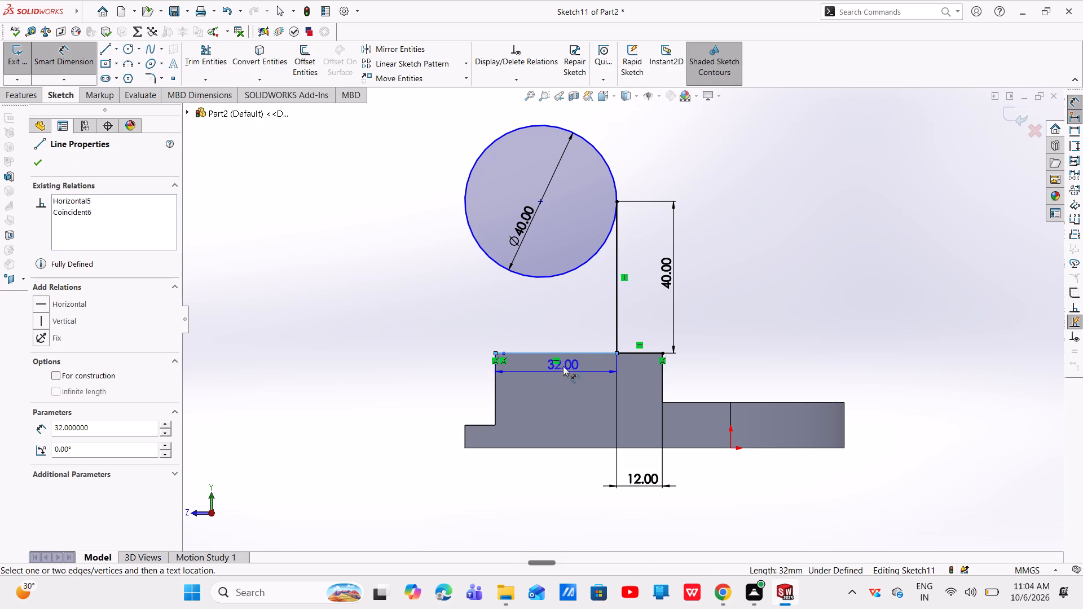
key(Escape)
middle_drag(555, 348, 553, 404)
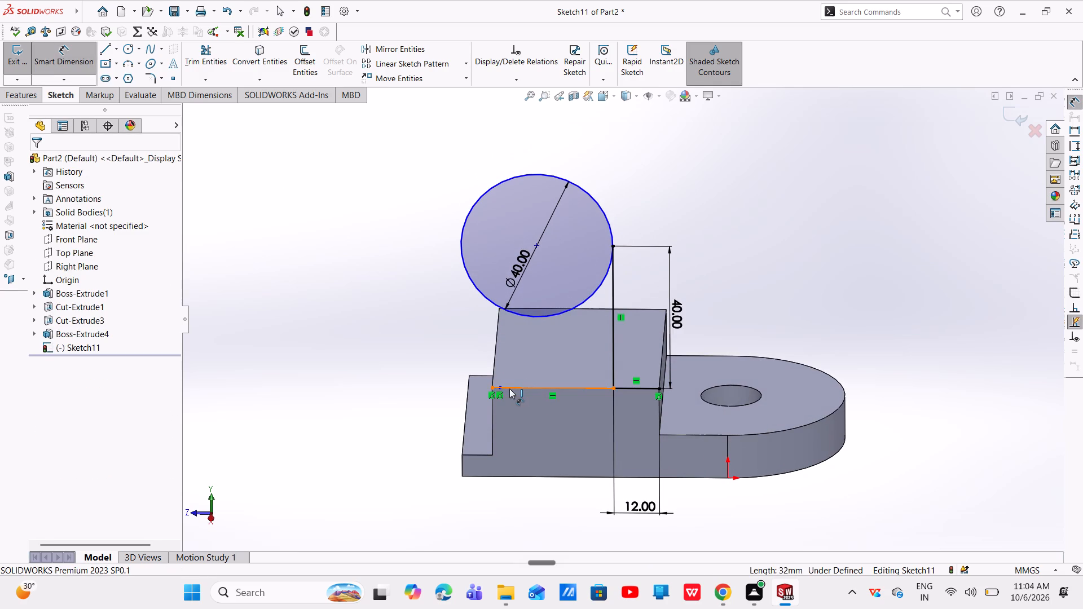
click(502, 386)
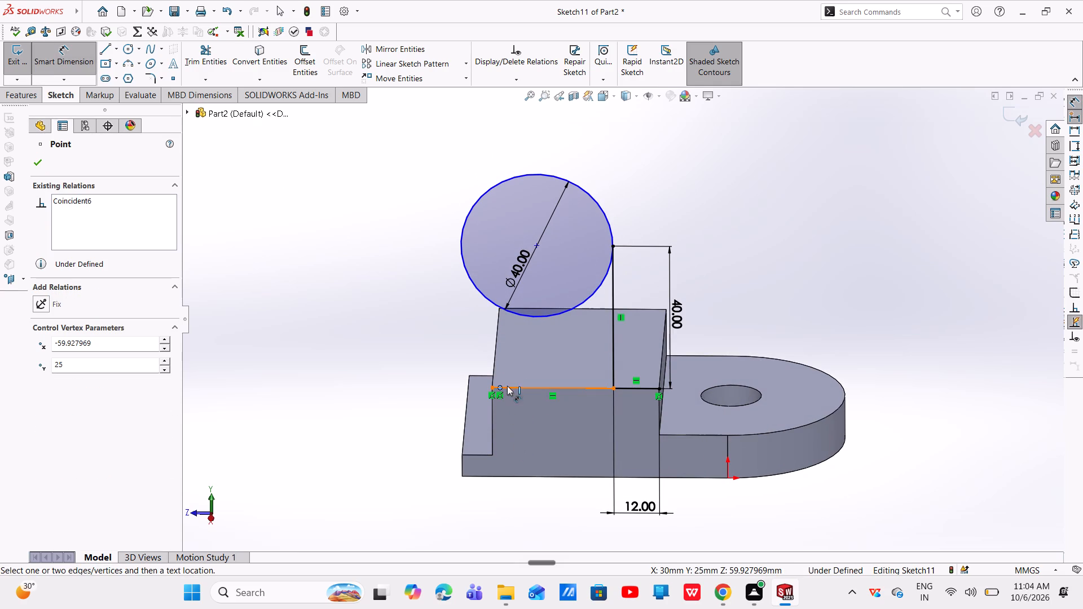
click(613, 389)
click(560, 457)
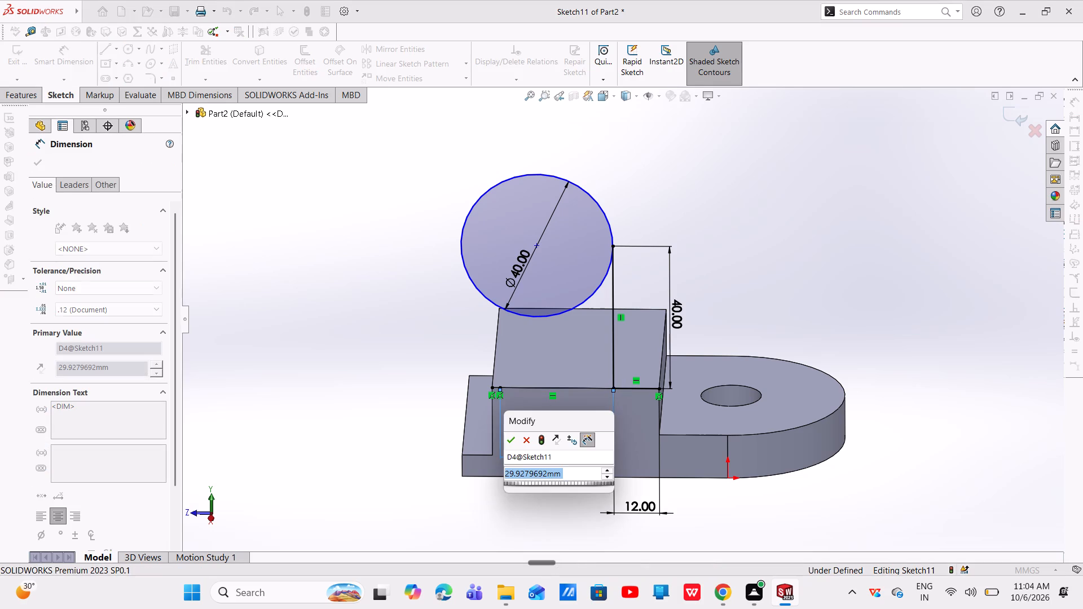
key(BackSpace)
text(30)
key(Return)
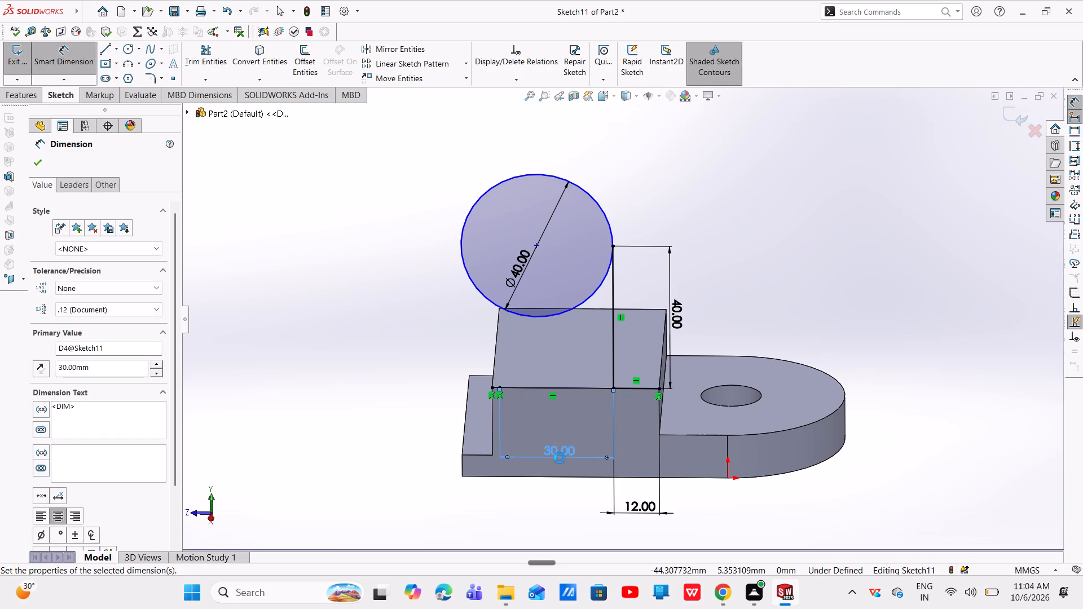
key(Escape)
Delete the 32 mm line that runs along the block's top edge to its outer corner, keeping the 30 mm line.
scroll(510, 398, down, 5)
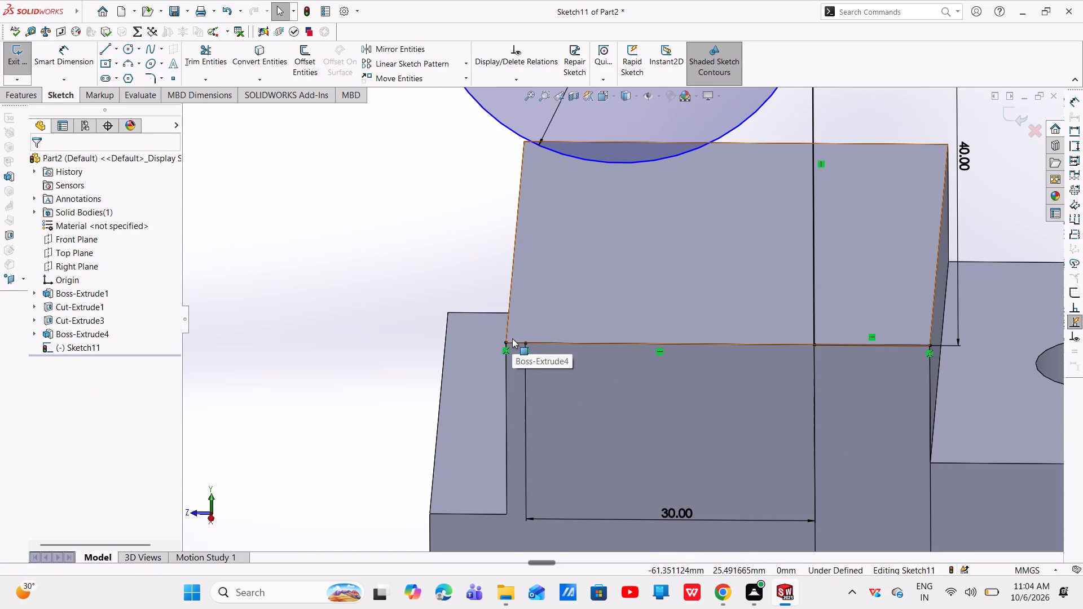
click(511, 342)
right_click(511, 342)
click(542, 505)
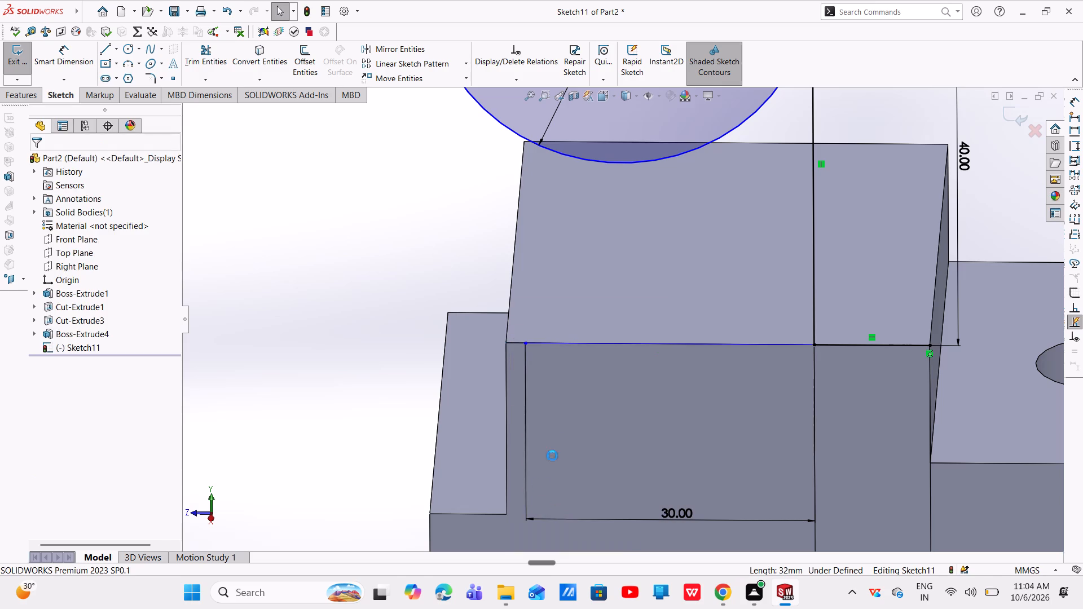
key(Escape)
Sketch a vertical line about 22.7 mm long from the 30 mm line's free end up to the circle.
scroll(560, 402, up, 3)
middle_drag(626, 358, 627, 330)
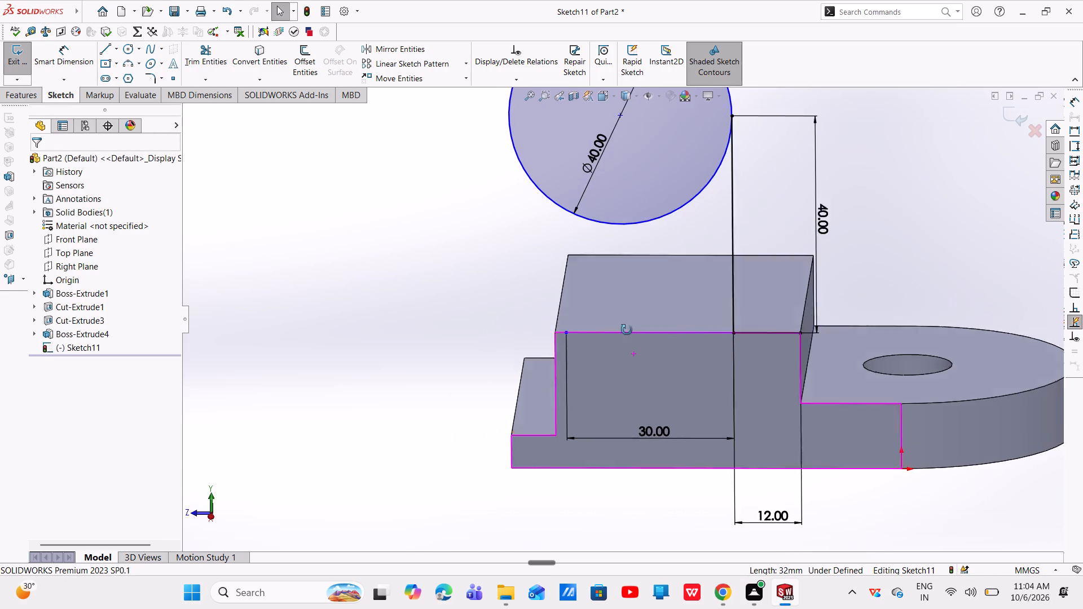
middle_drag(627, 330, 633, 304)
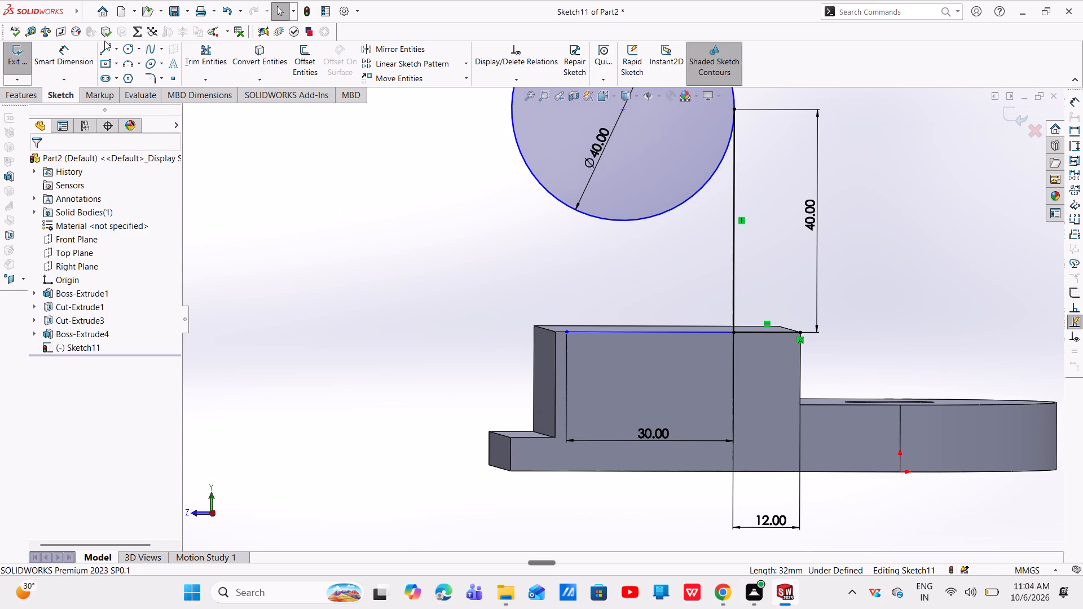
click(107, 50)
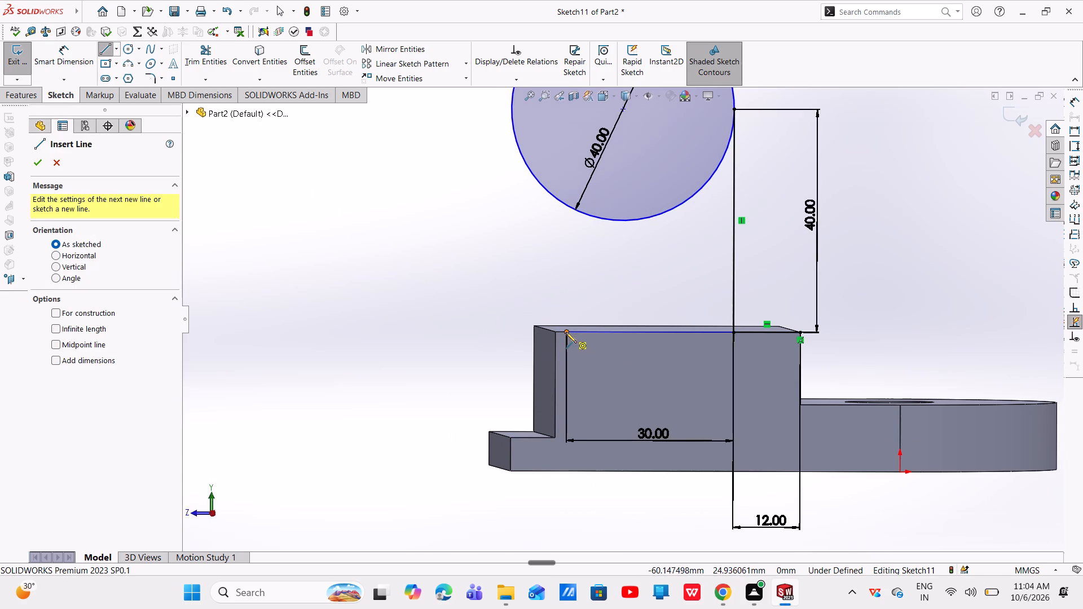
click(566, 332)
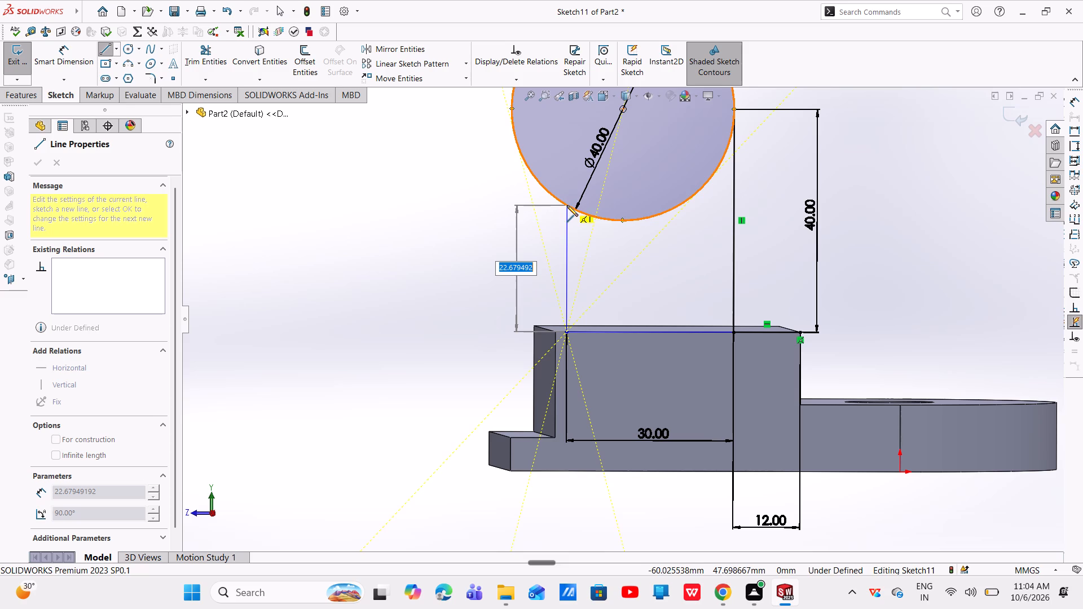
click(567, 205)
key(Escape)
key(Escape)
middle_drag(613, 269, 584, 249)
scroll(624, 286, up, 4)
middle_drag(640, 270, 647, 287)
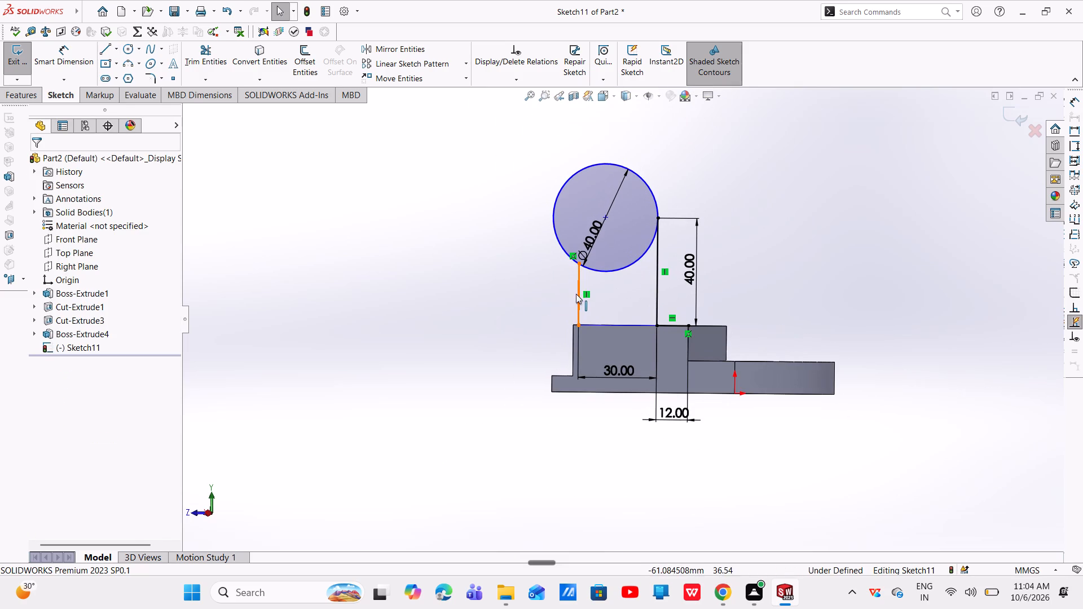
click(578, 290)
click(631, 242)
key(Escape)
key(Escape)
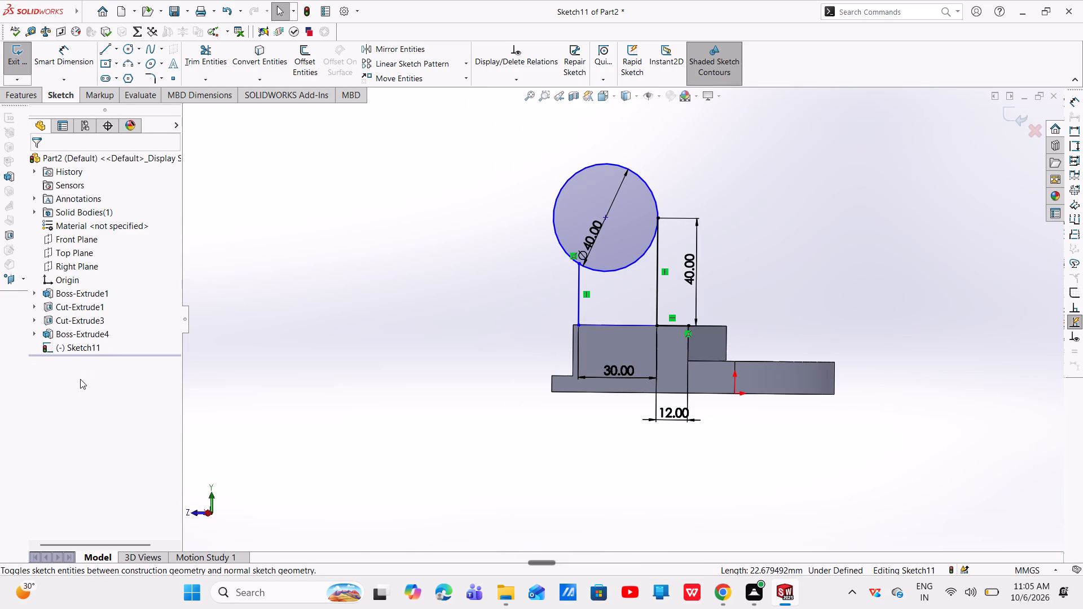
View the sketch face-on and draw a circle about 20.7 mm in diameter, concentric with the 40 mm circle.
click(95, 349)
click(121, 328)
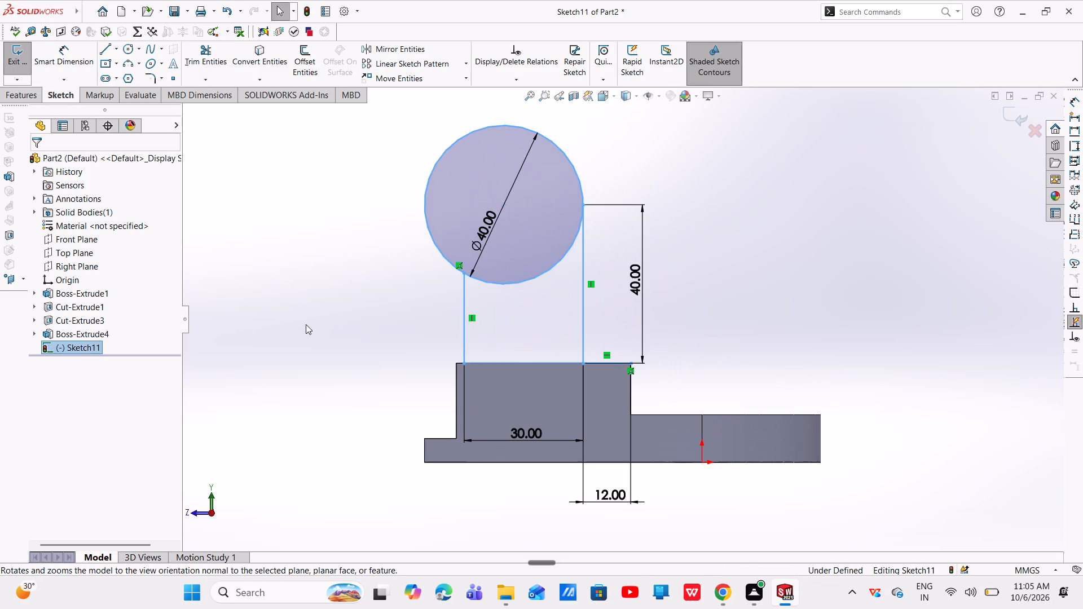
key(Escape)
key(Escape)
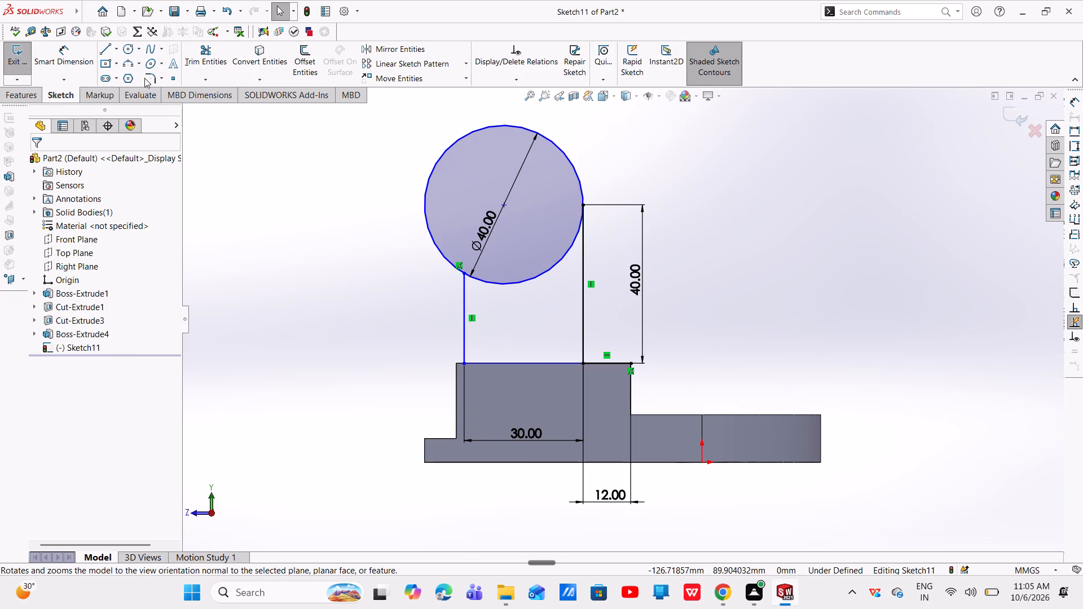
click(124, 52)
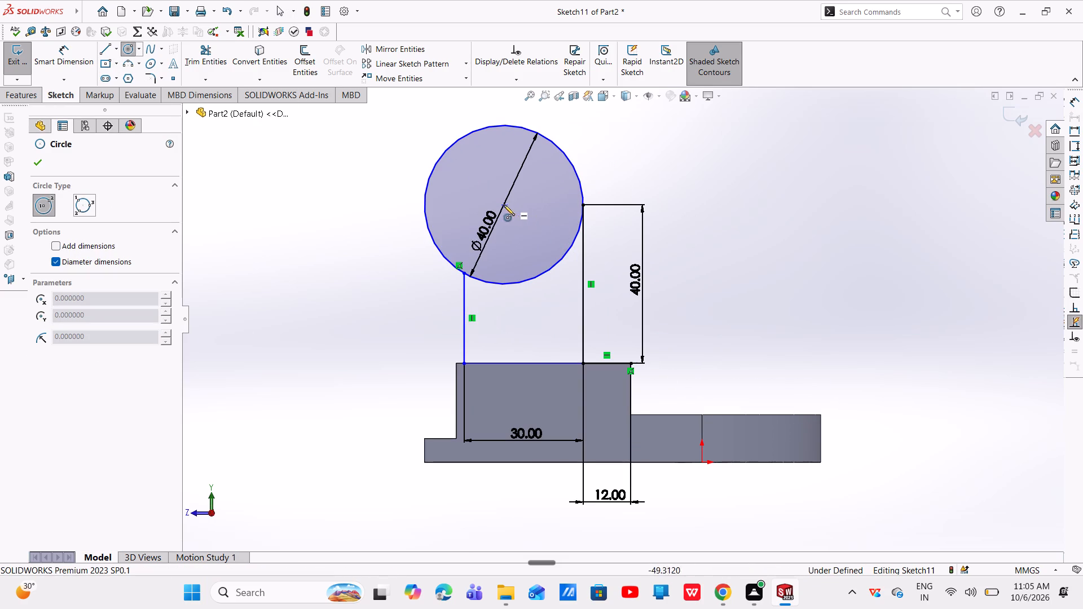
click(504, 204)
click(543, 216)
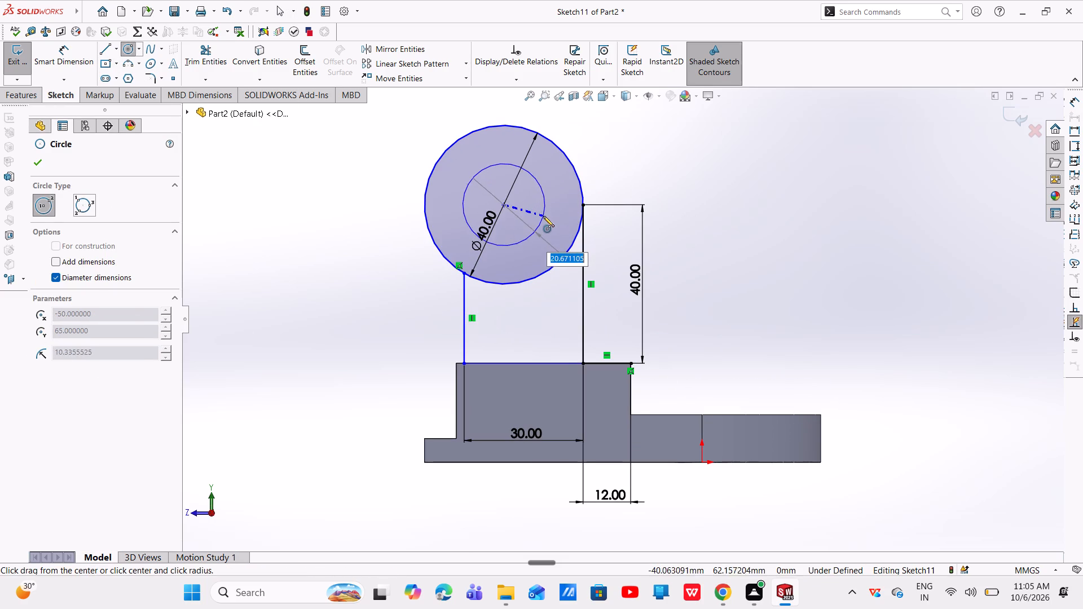
click(36, 157)
Dimension the inner circle's diameter as 18 mm.
click(64, 61)
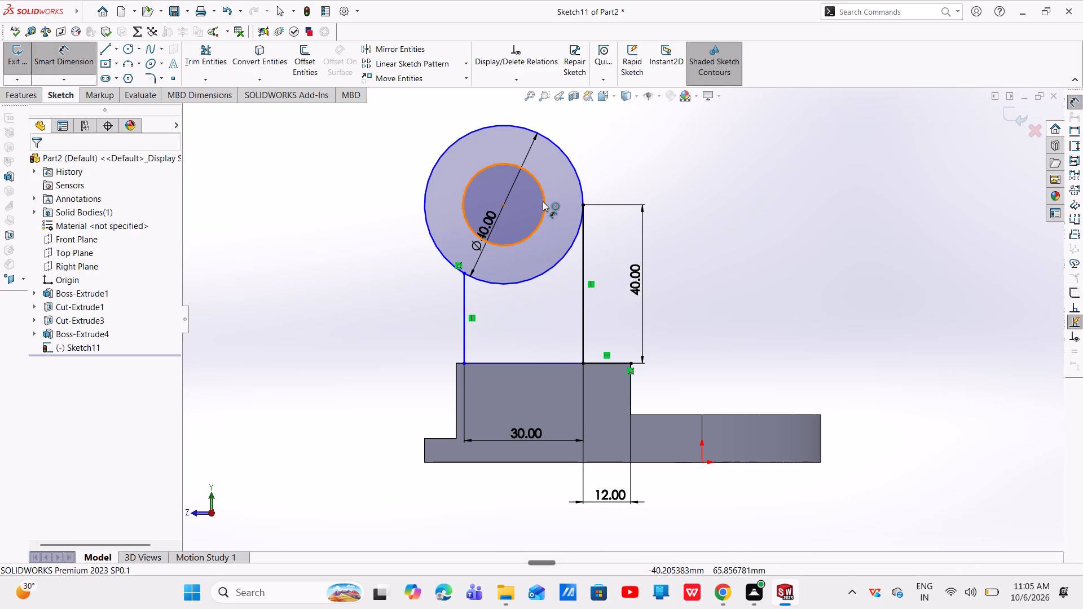
click(543, 201)
click(506, 208)
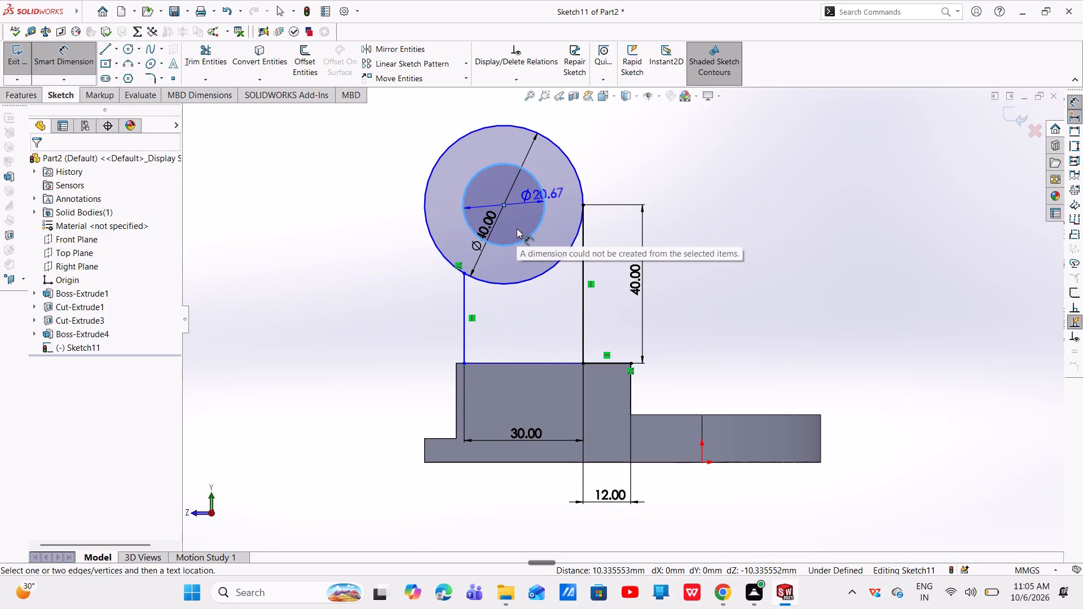
key(BackSpace)
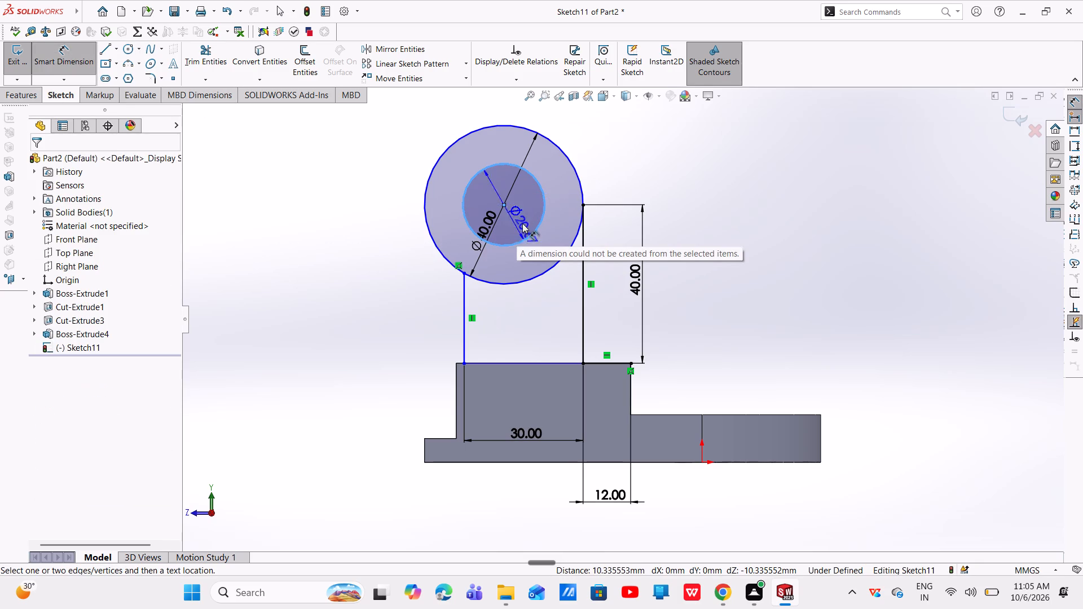
click(532, 213)
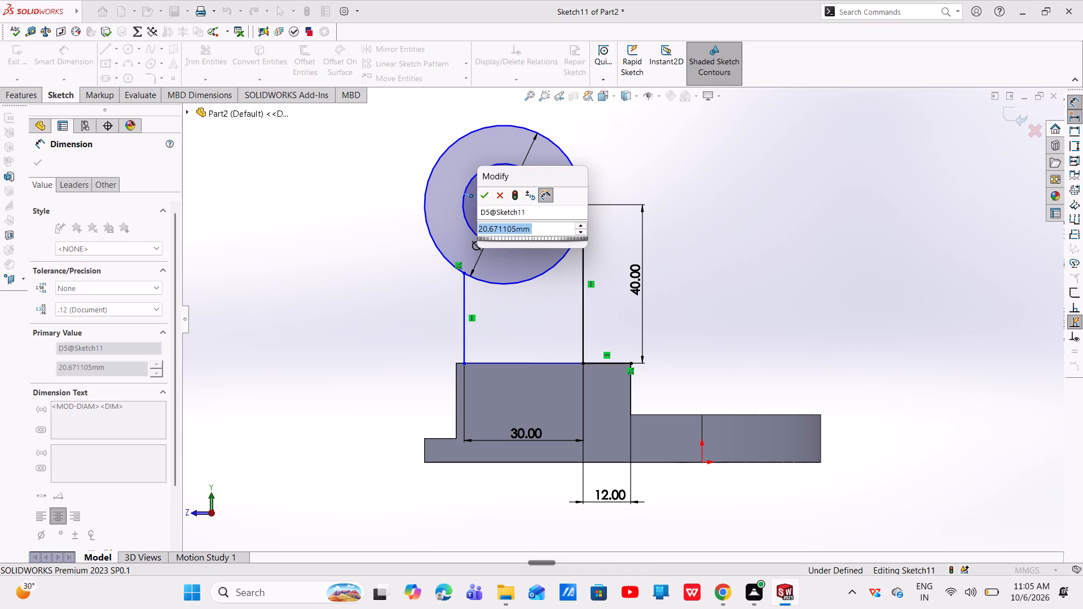
key(BackSpace)
text(18)
key(Return)
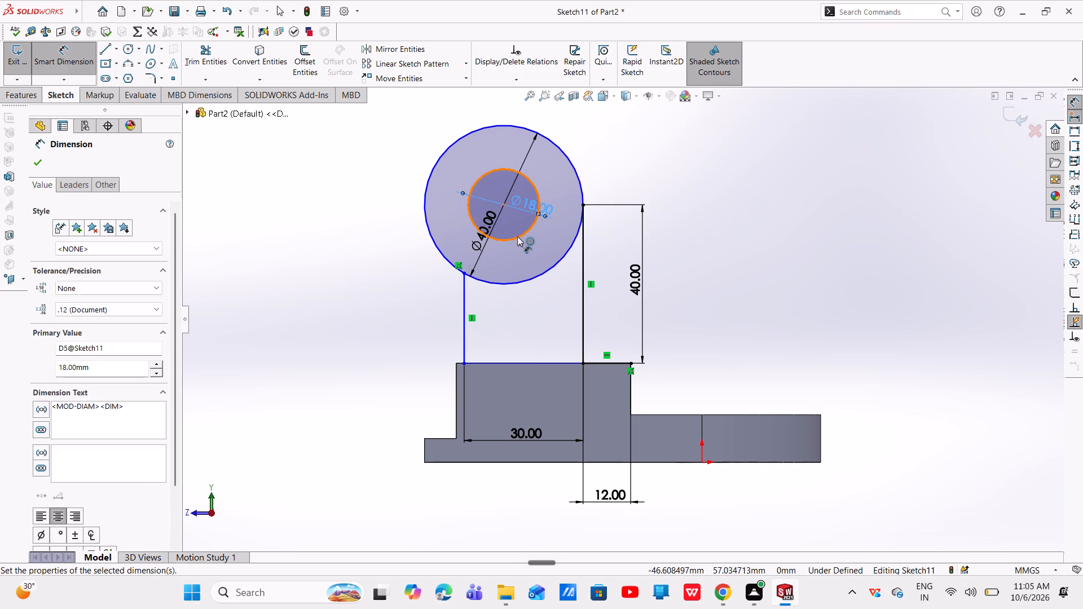
key(Escape)
key(Escape)
key(Escape)
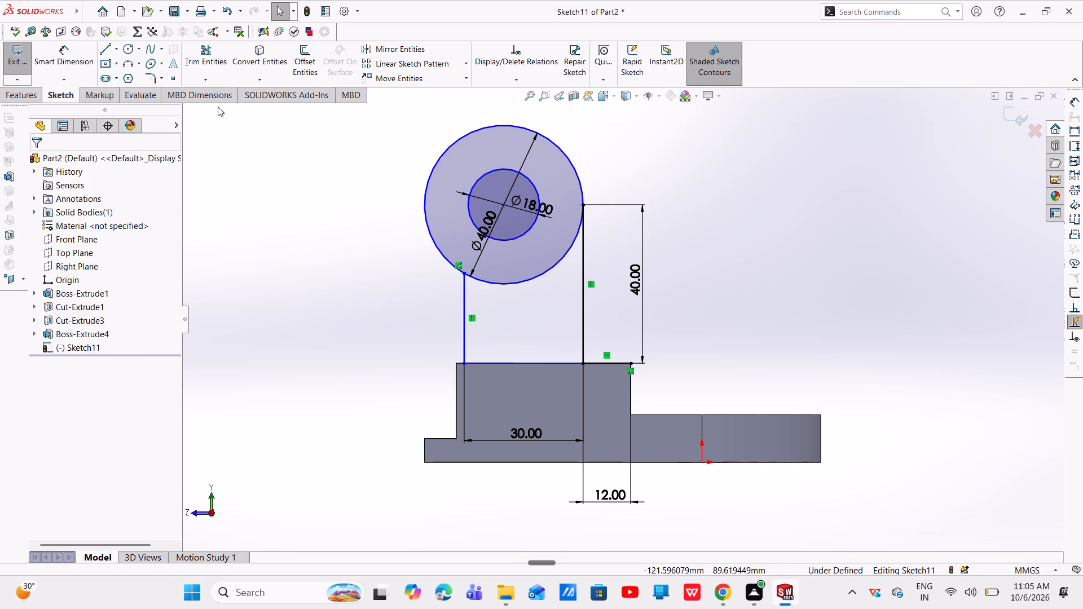
Trim away the lower arc of the 40 mm circle between the two vertical lines.
click(210, 65)
drag(483, 299, 538, 282)
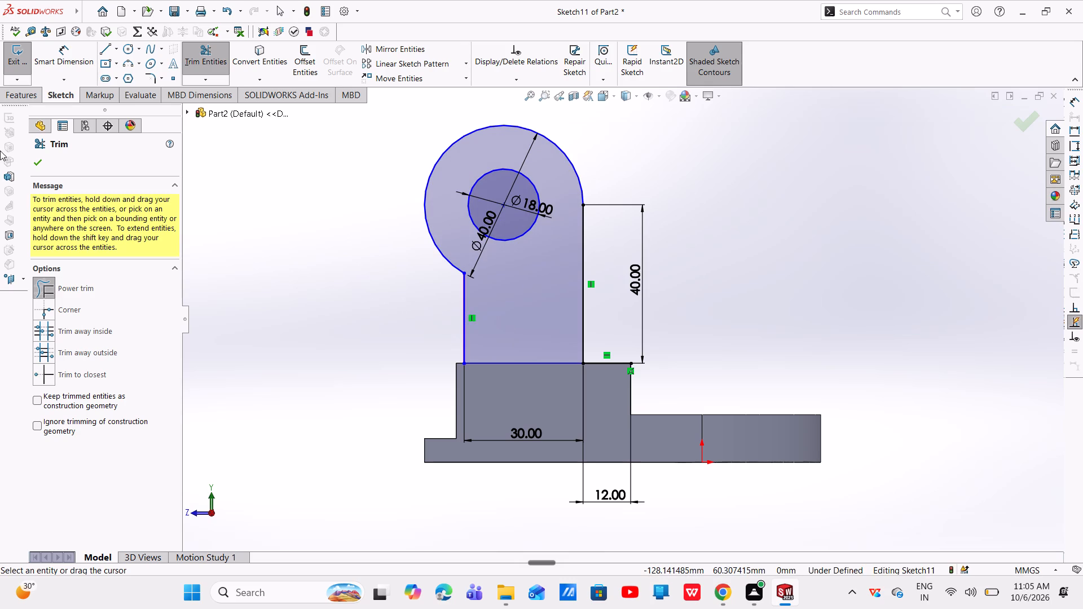
click(39, 170)
Extrude the upright profile region around the 18 mm hole 7.5 mm blind, reversed to lie over the block, with merged result.
click(23, 104)
click(23, 94)
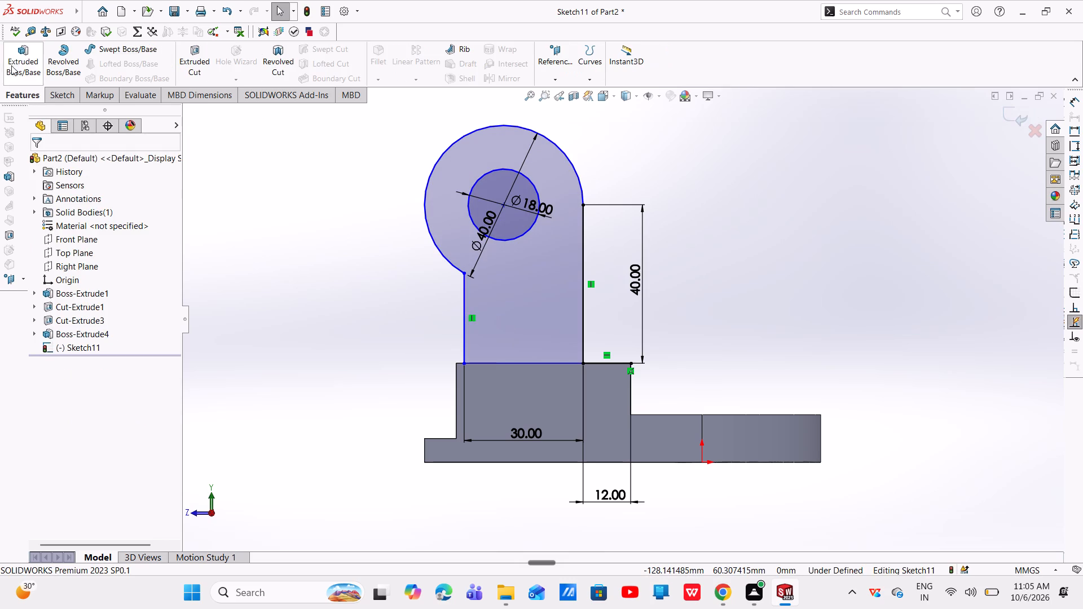
click(11, 63)
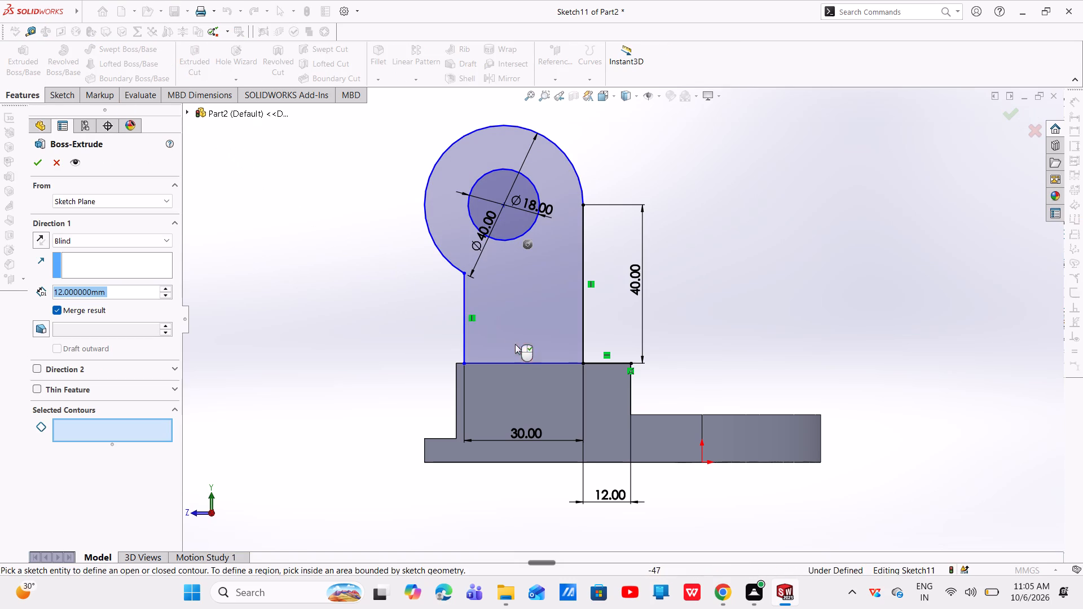
click(485, 324)
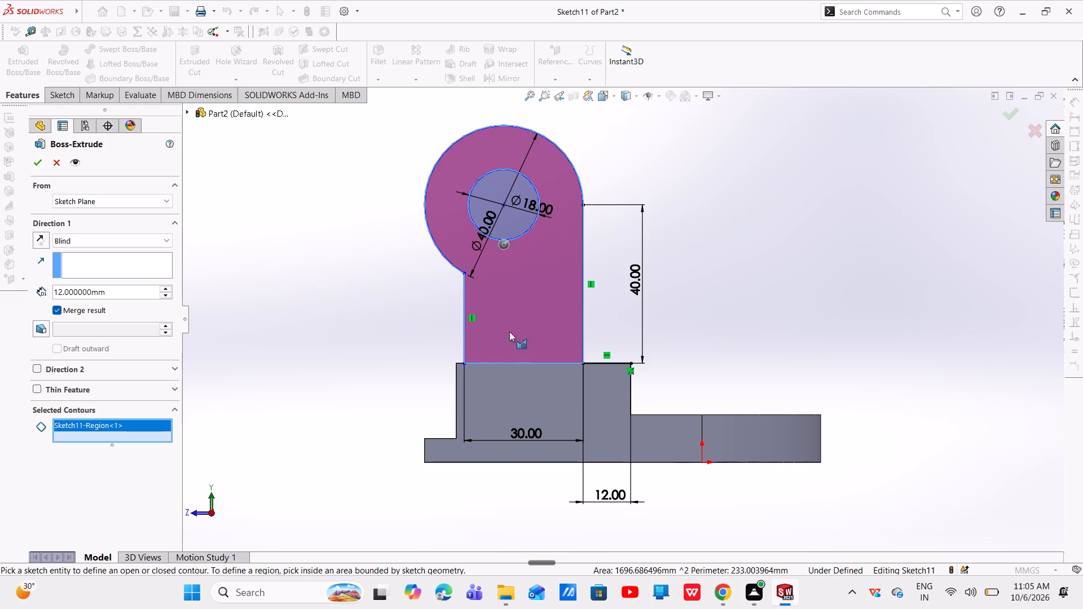
middle_drag(506, 323, 599, 378)
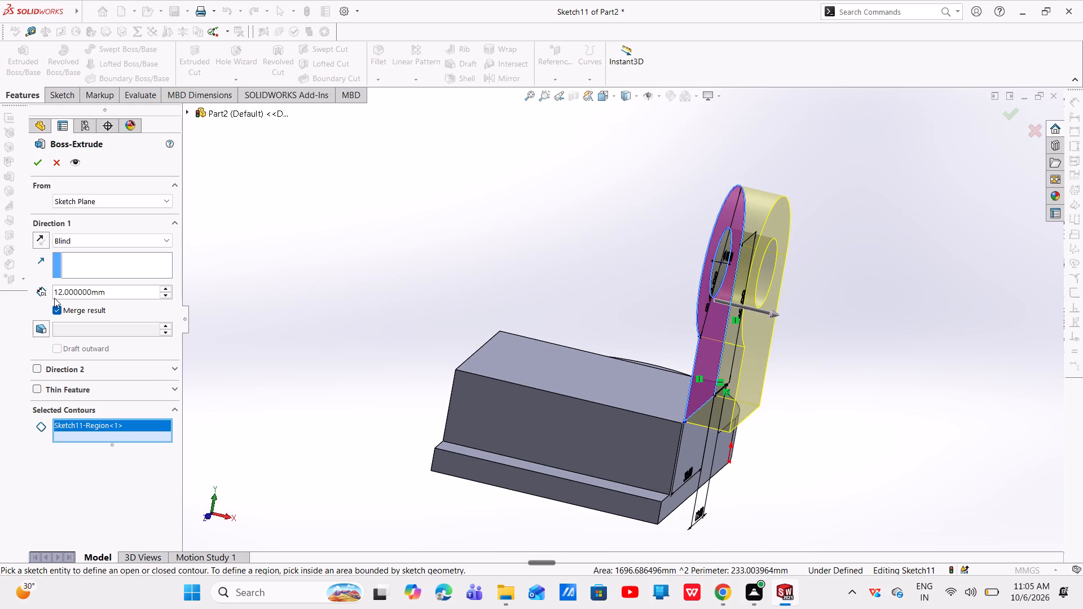
click(36, 241)
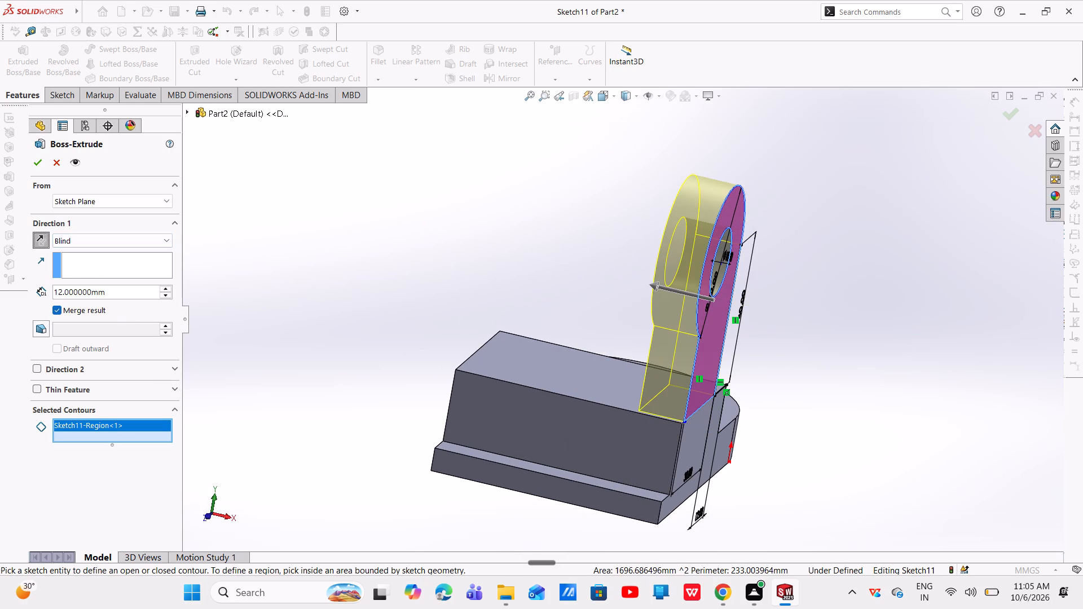
drag(117, 294, 58, 295)
click(52, 290)
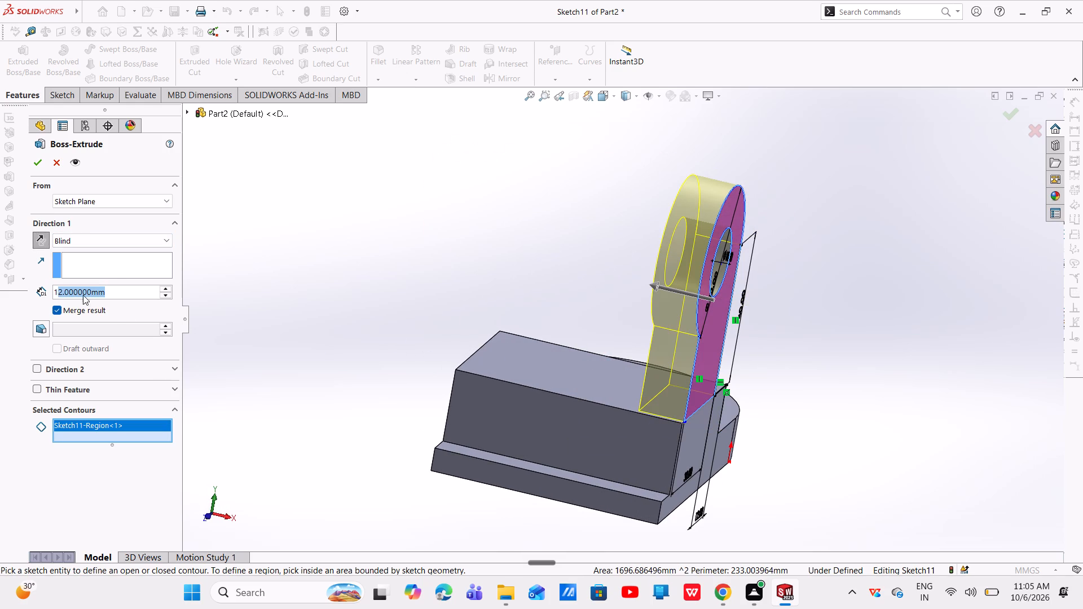
key(BackSpace)
key(BackSpace)
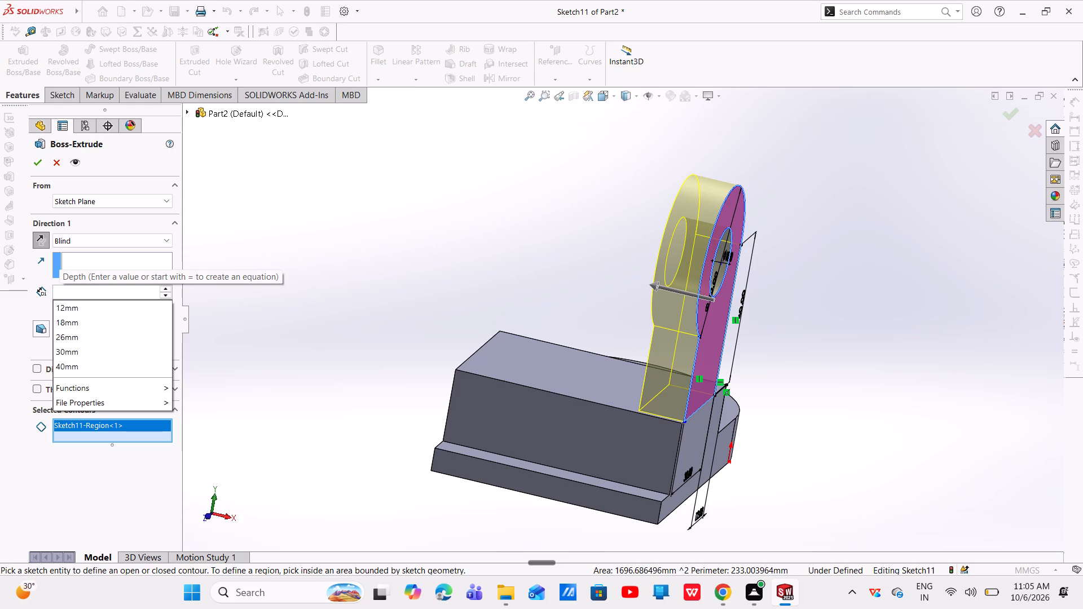
text(7.5)
key(Return)
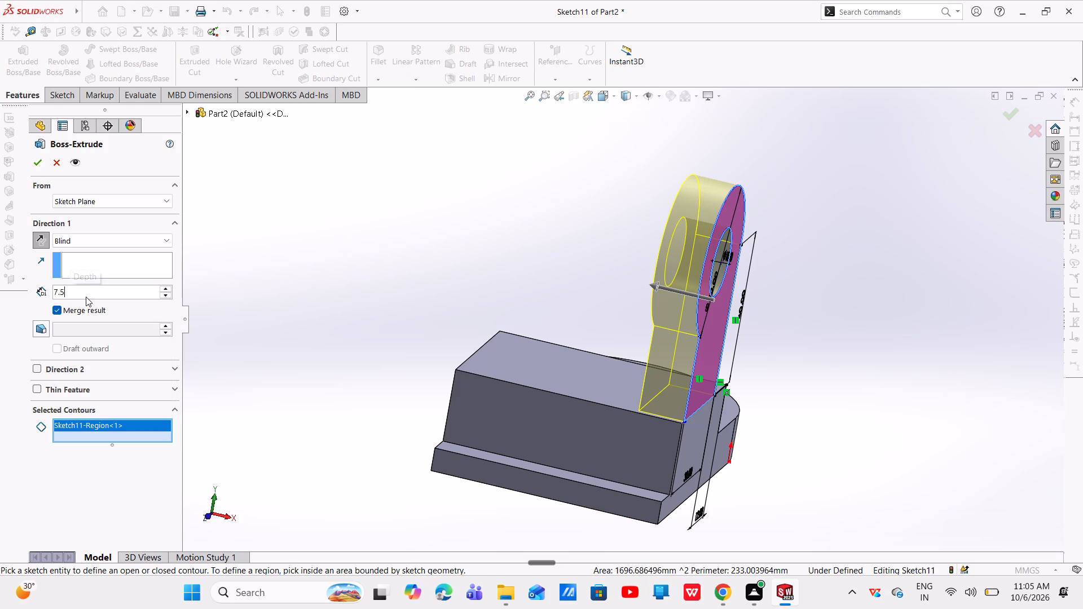
click(33, 165)
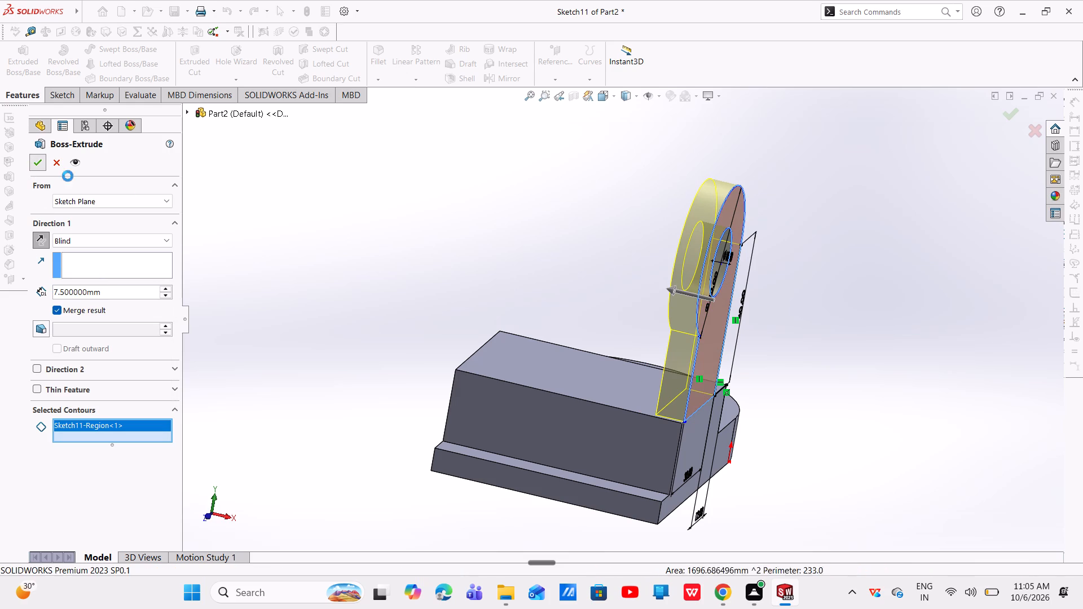
Examine the new upright lug and its hole on the block from several sides.
scroll(705, 421, up, 1)
middle_drag(705, 421, 681, 441)
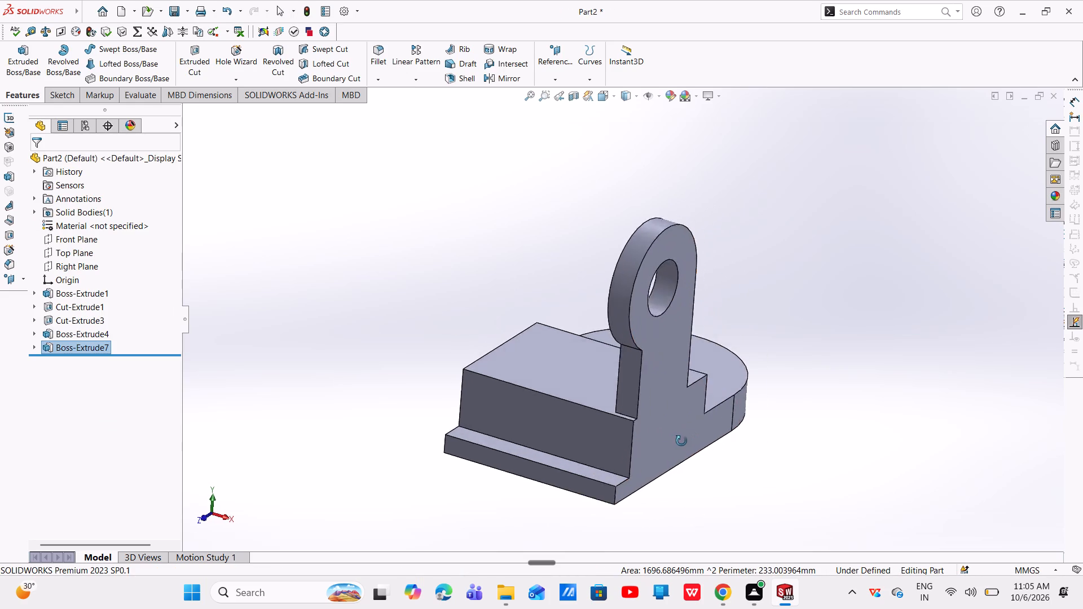
middle_drag(681, 441, 613, 497)
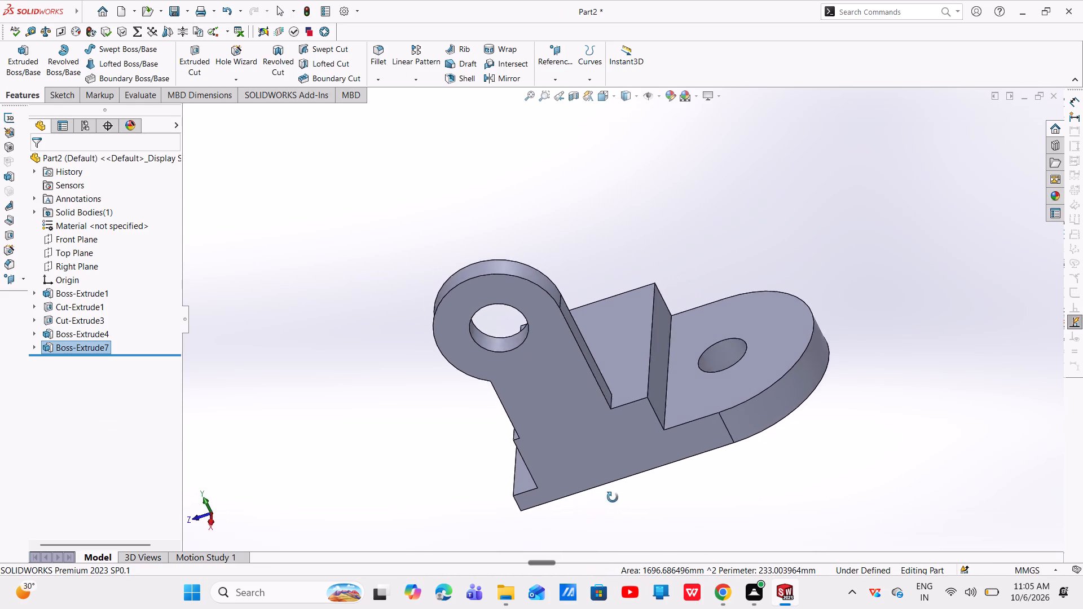
middle_drag(613, 497, 690, 572)
right_drag(698, 537, 695, 555)
middle_drag(688, 510, 637, 413)
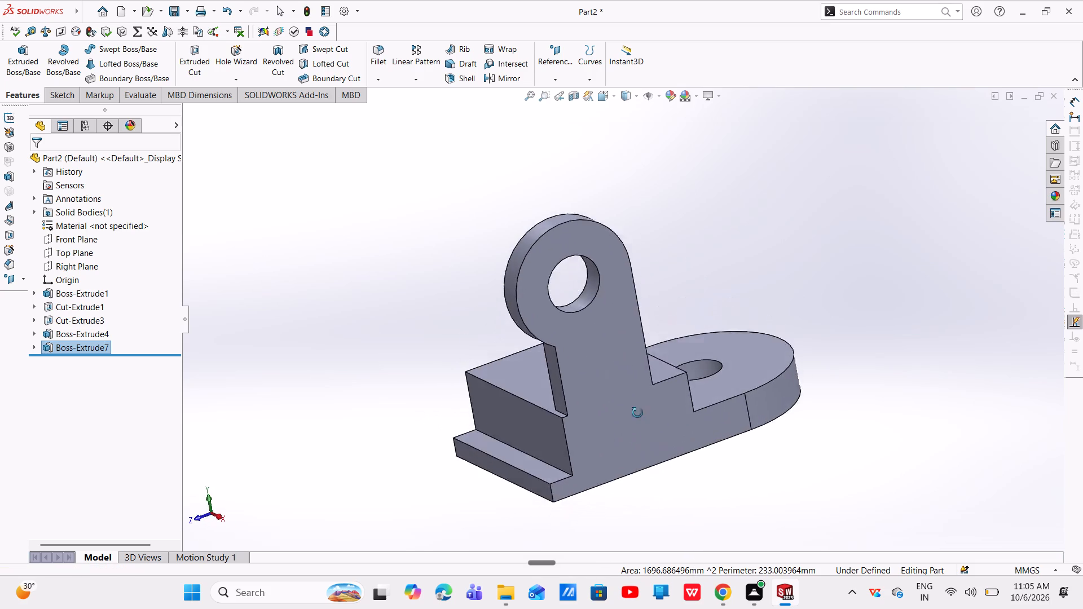
middle_drag(637, 413, 694, 431)
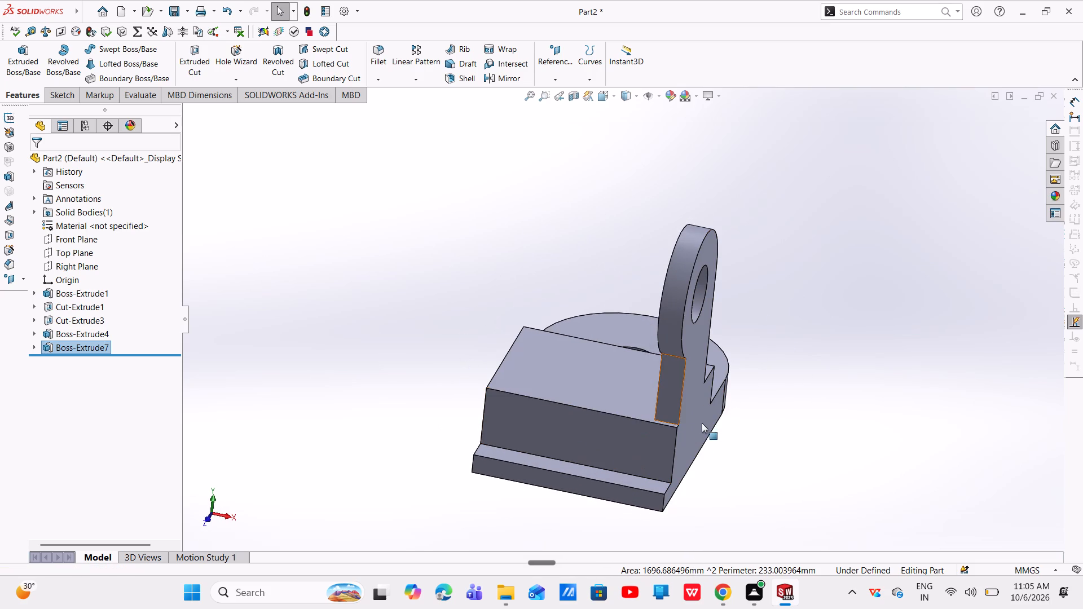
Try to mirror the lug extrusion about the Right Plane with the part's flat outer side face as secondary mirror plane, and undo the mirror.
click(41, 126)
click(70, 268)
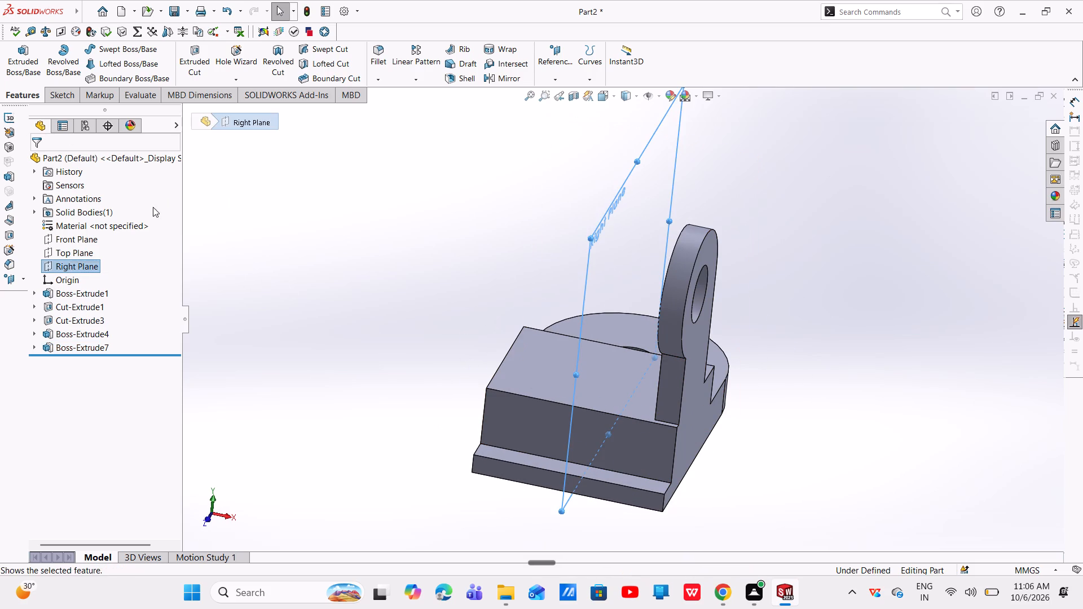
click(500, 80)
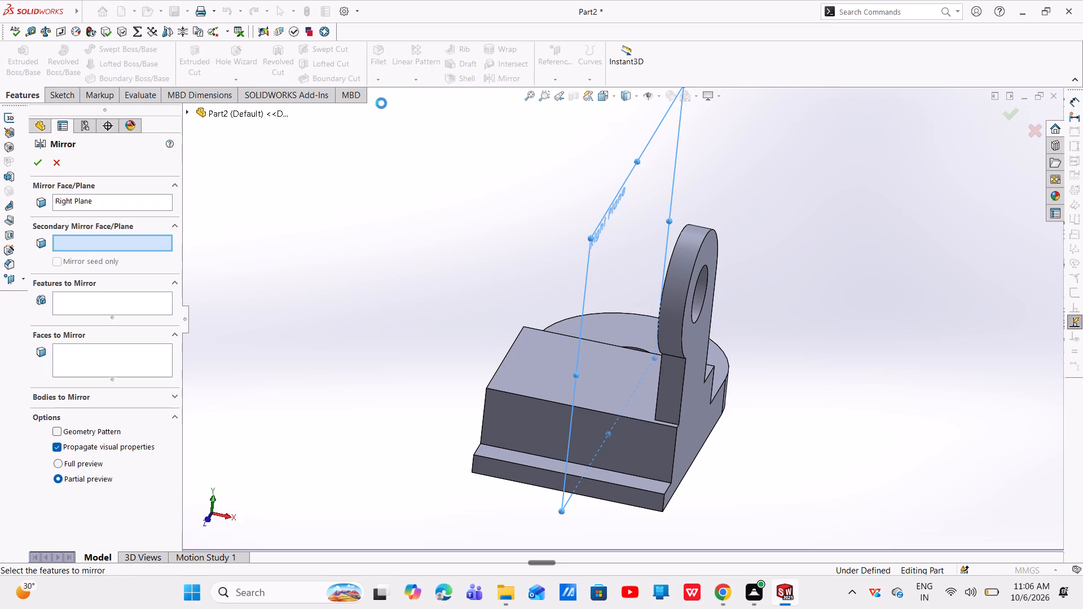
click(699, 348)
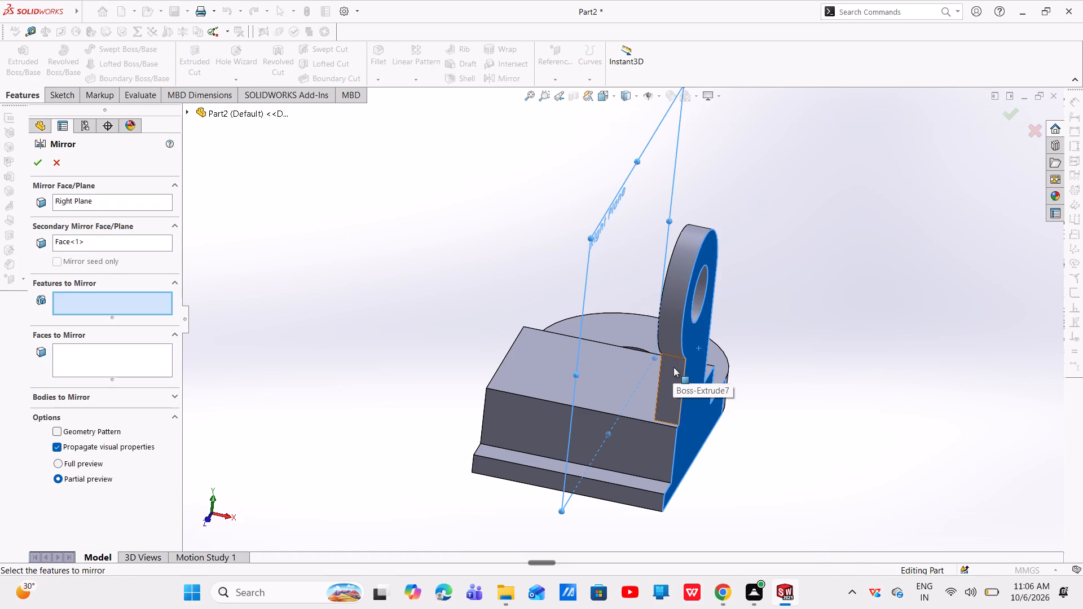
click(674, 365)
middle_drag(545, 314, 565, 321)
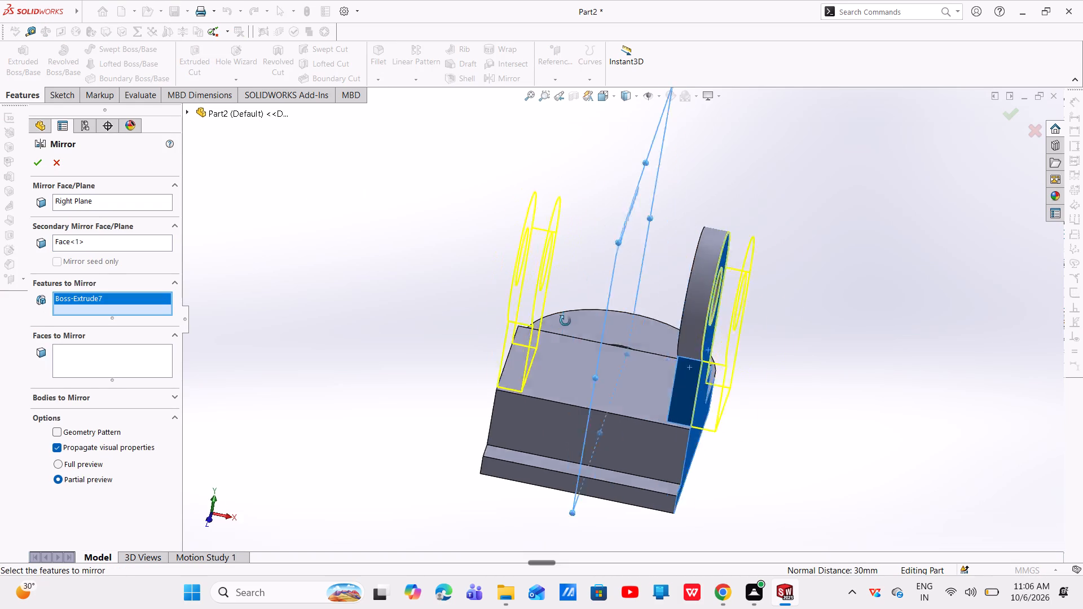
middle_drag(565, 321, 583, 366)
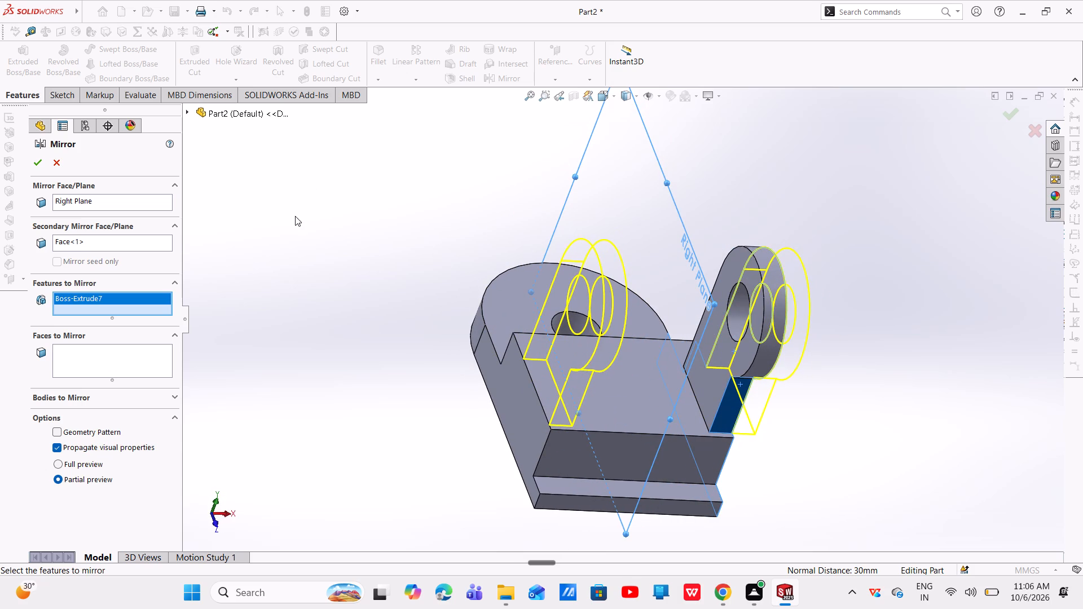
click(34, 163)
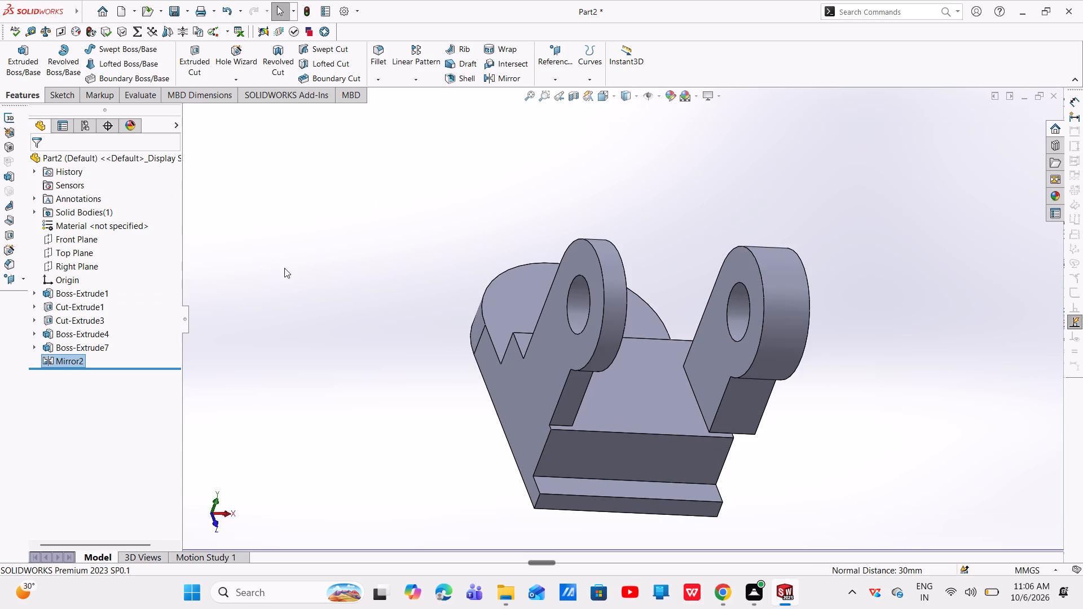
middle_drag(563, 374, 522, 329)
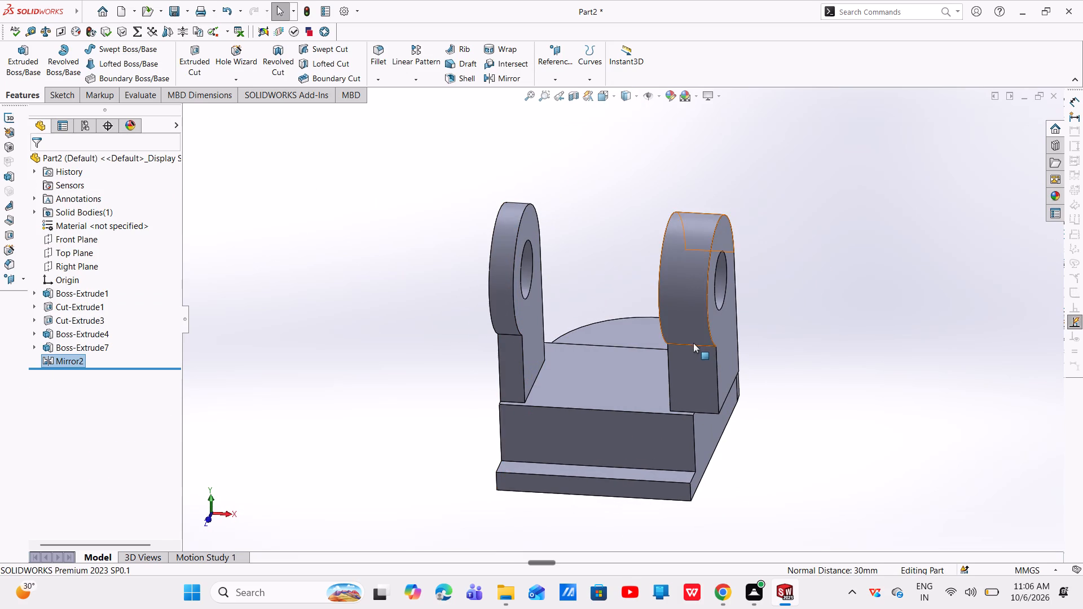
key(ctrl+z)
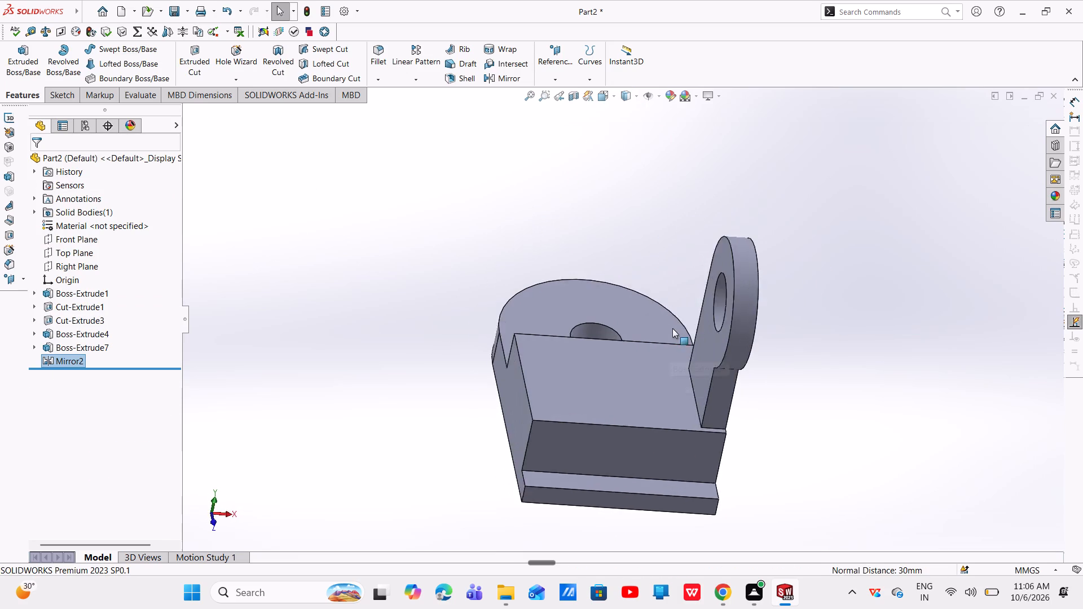
Mirror only the upright lug extrusion about the Right Plane, leaving the secondary mirror plane empty and the base extrusion out of the features.
click(77, 268)
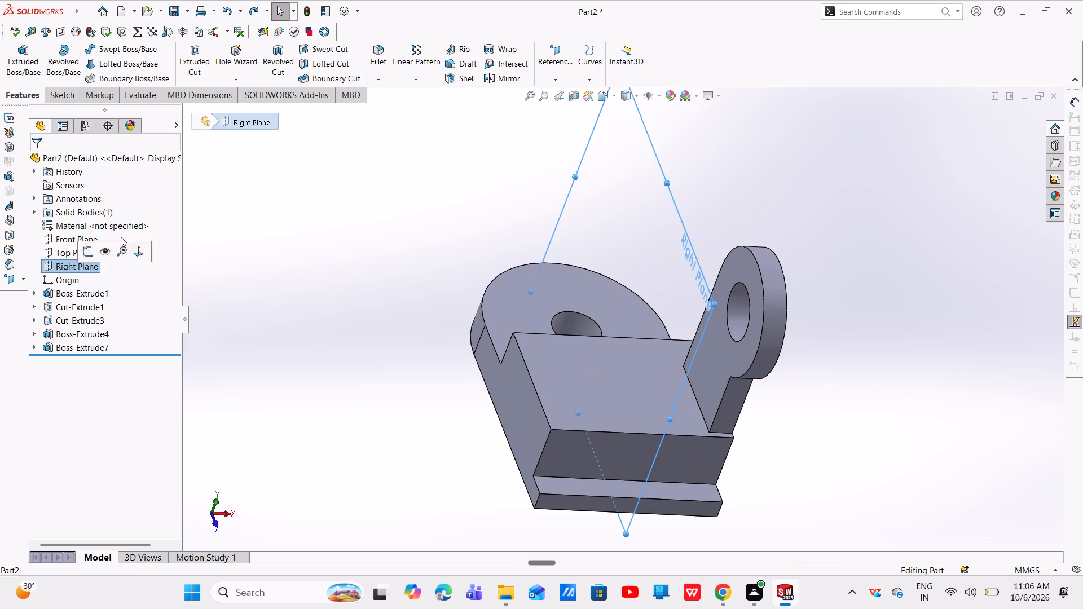
click(499, 81)
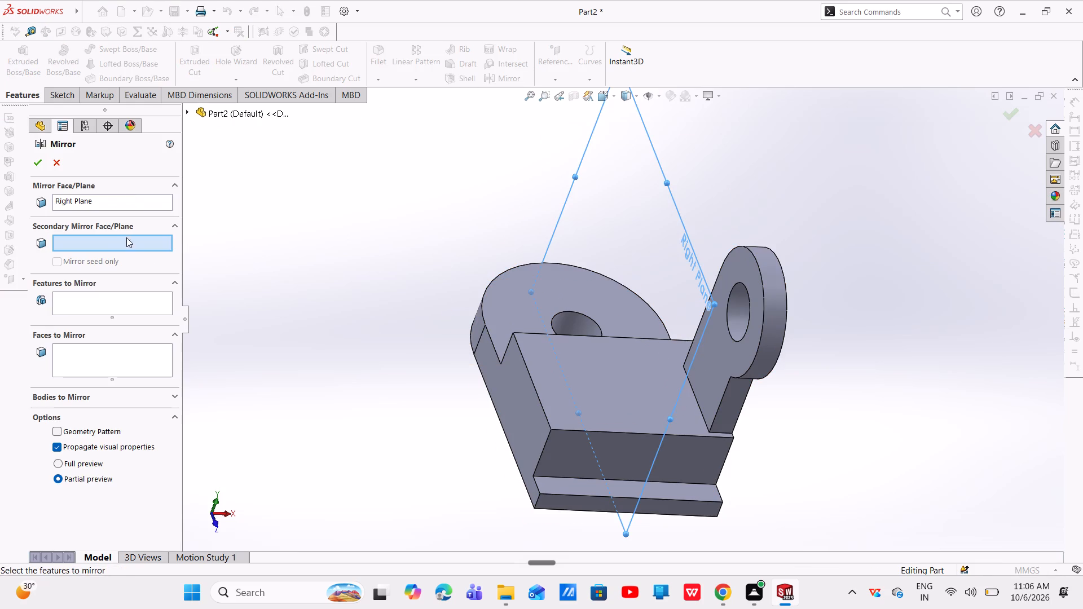
click(153, 299)
middle_drag(752, 378, 665, 343)
scroll(752, 378, up, 1)
click(646, 326)
middle_drag(607, 359, 722, 375)
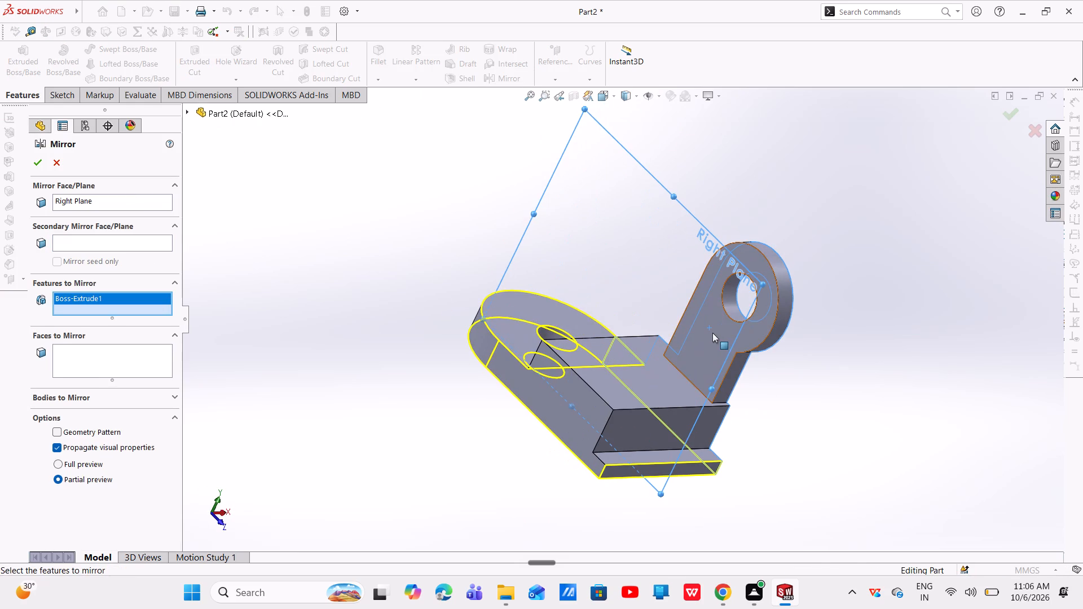
click(712, 333)
middle_drag(758, 359, 669, 376)
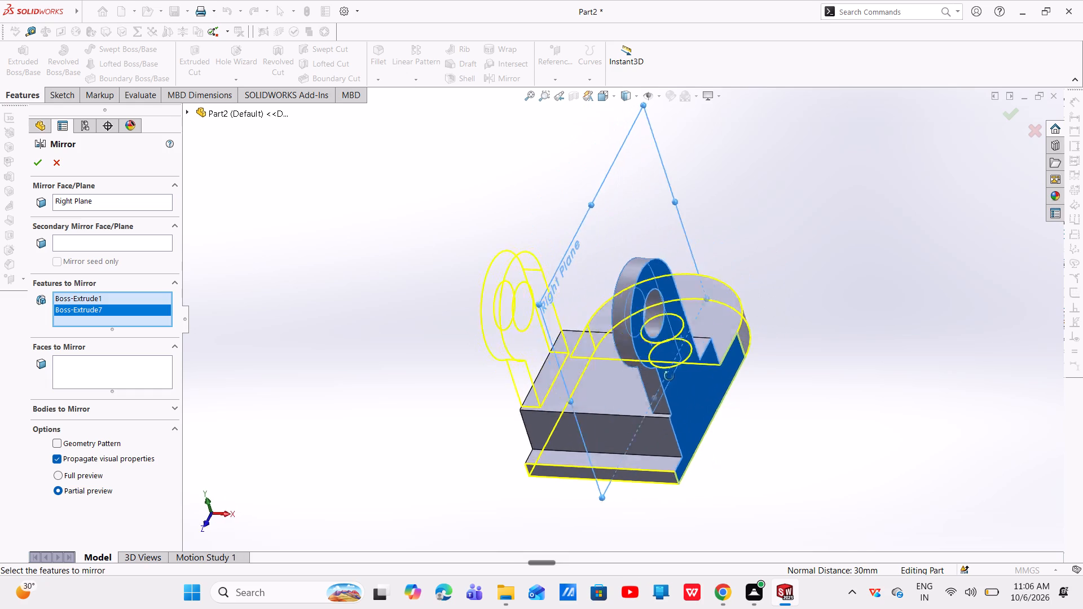
middle_drag(669, 376, 645, 407)
middle_drag(598, 399, 613, 358)
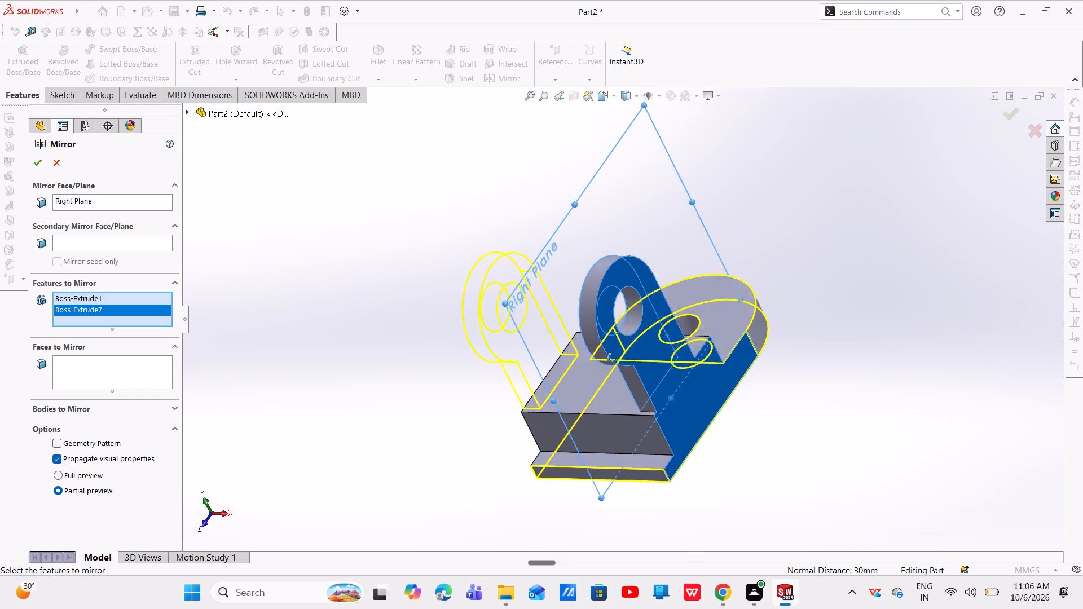
middle_drag(613, 358, 653, 264)
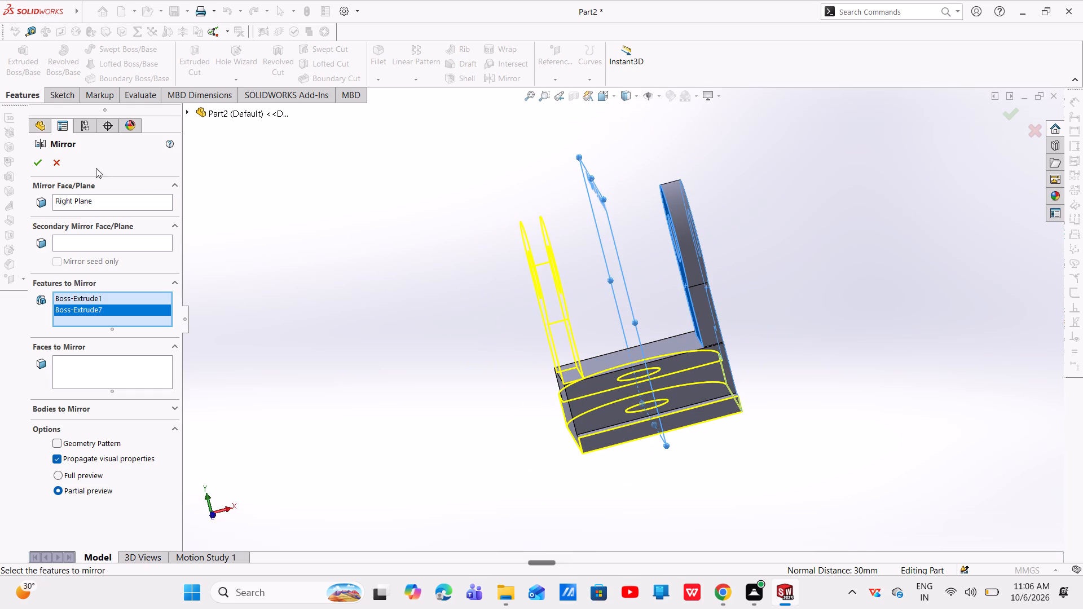
click(89, 300)
right_click(89, 300)
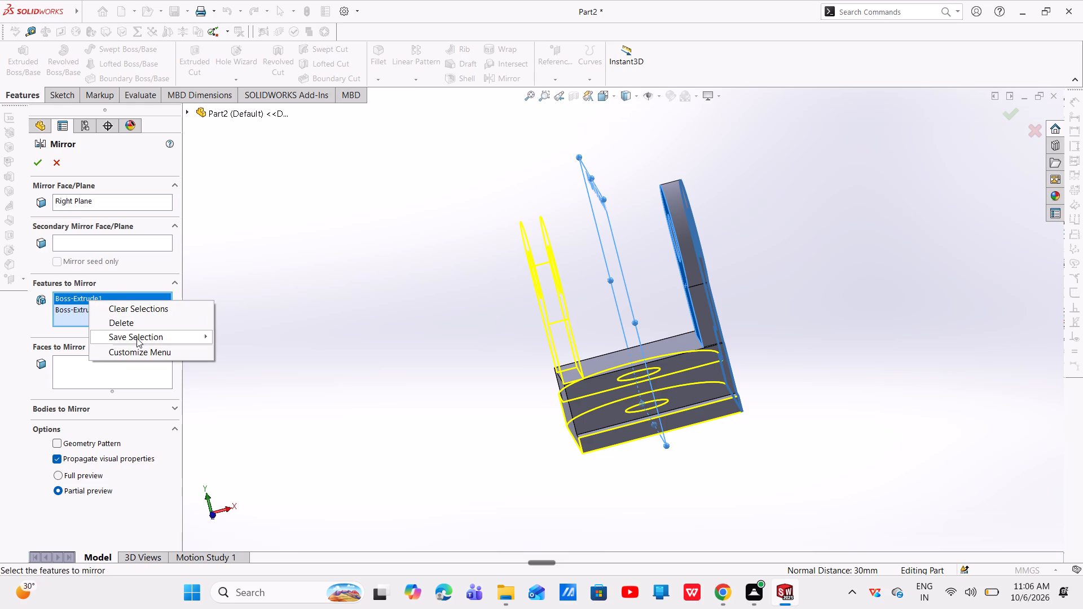
click(135, 327)
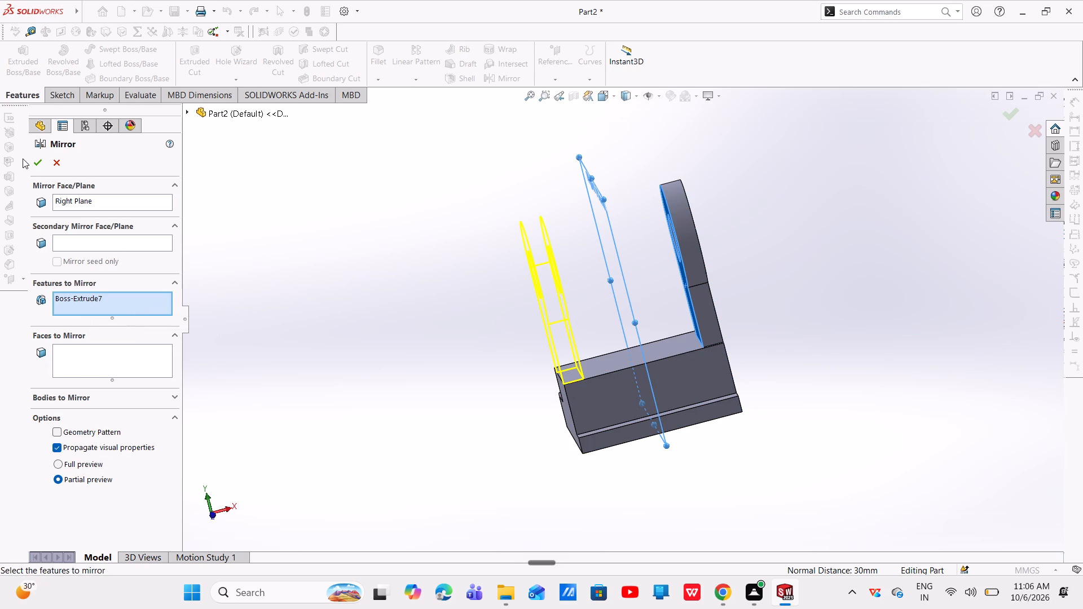
click(31, 166)
On the block's vertical face toward the rounded plate end, sketch a circle about 17.7 mm in diameter centred on the top edge's midpoint.
middle_drag(576, 348, 707, 350)
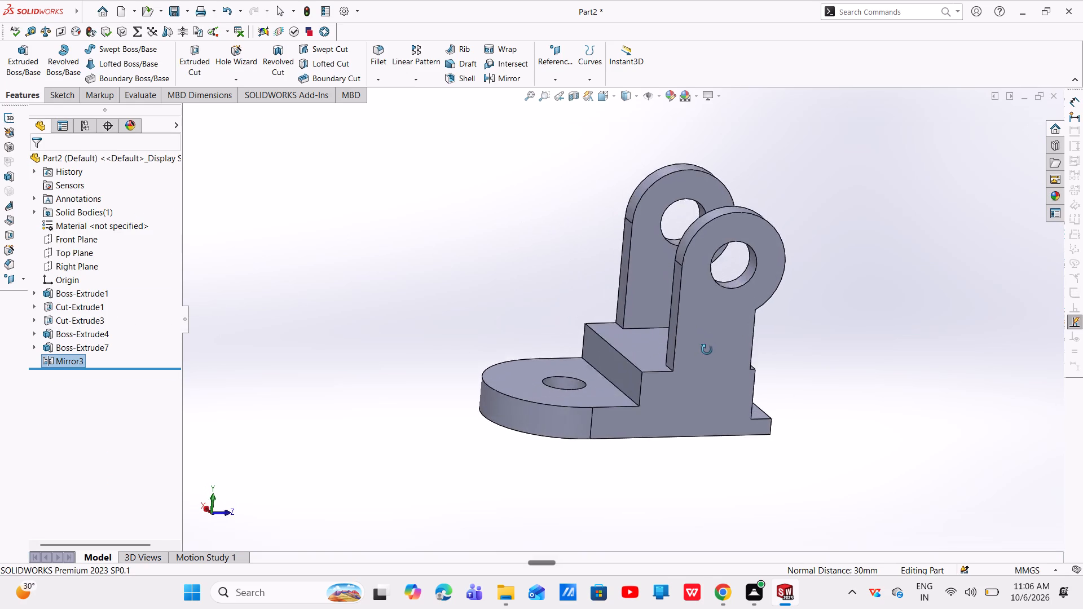
middle_drag(707, 350, 641, 497)
scroll(576, 393, down, 1)
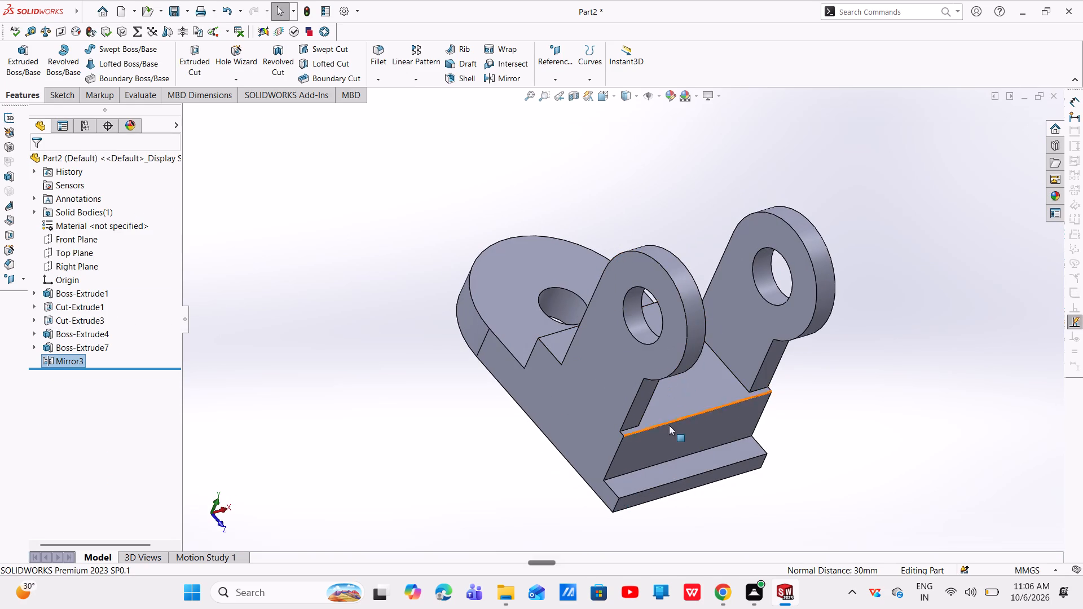
middle_drag(724, 409, 684, 369)
scroll(623, 372, up, 1)
middle_drag(621, 370, 758, 465)
click(584, 316)
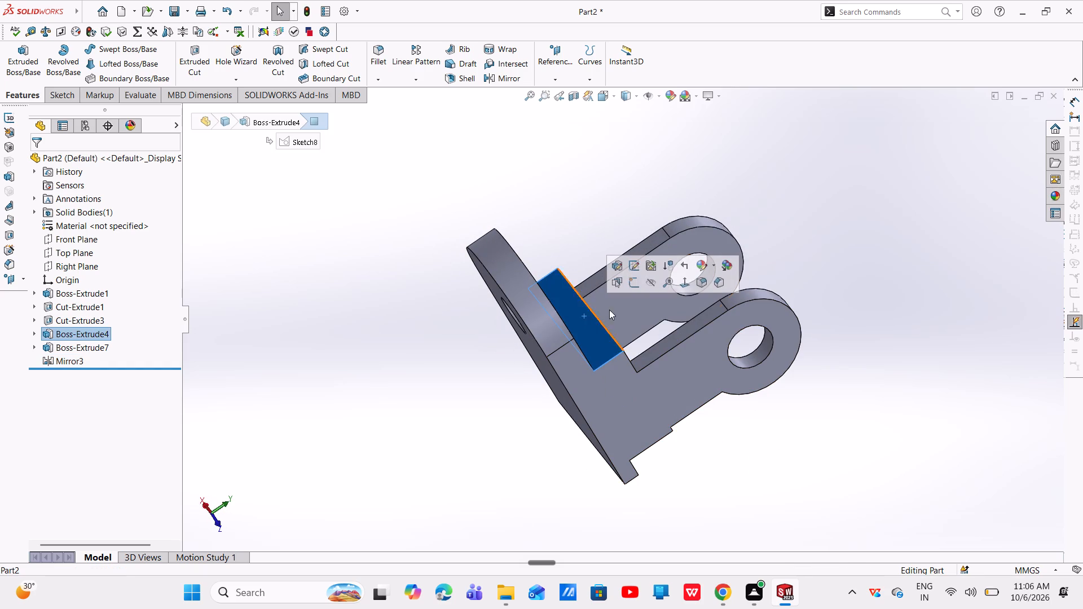
click(633, 280)
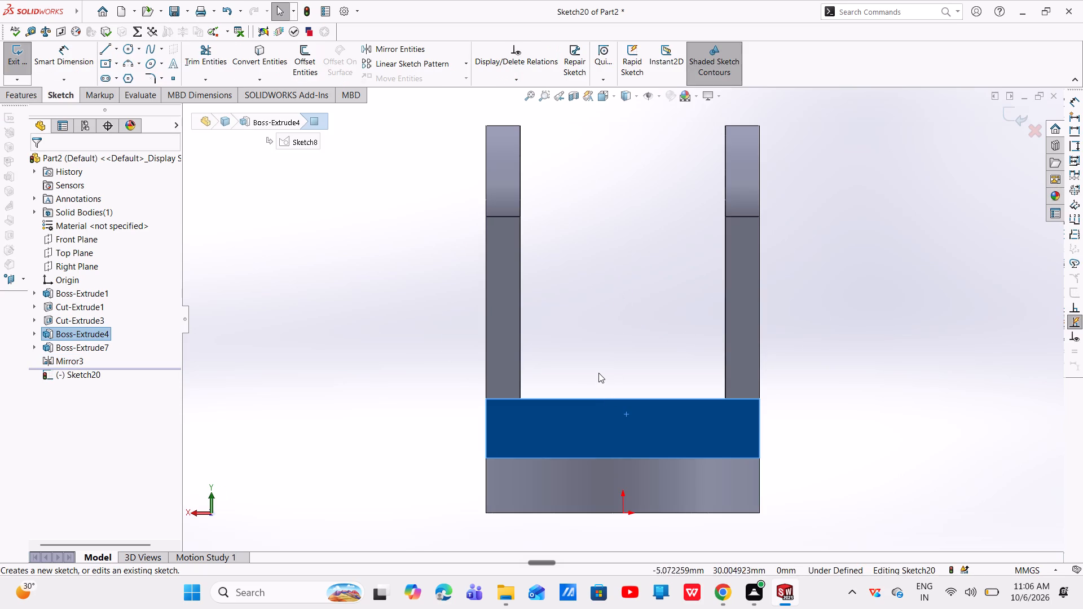
key(Escape)
key(Escape)
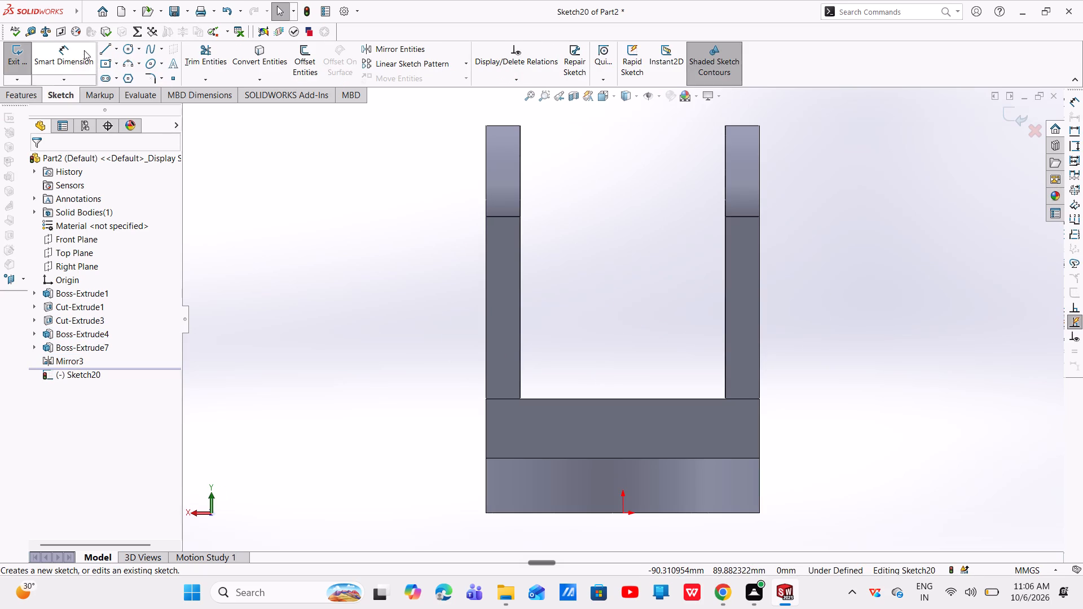
click(125, 48)
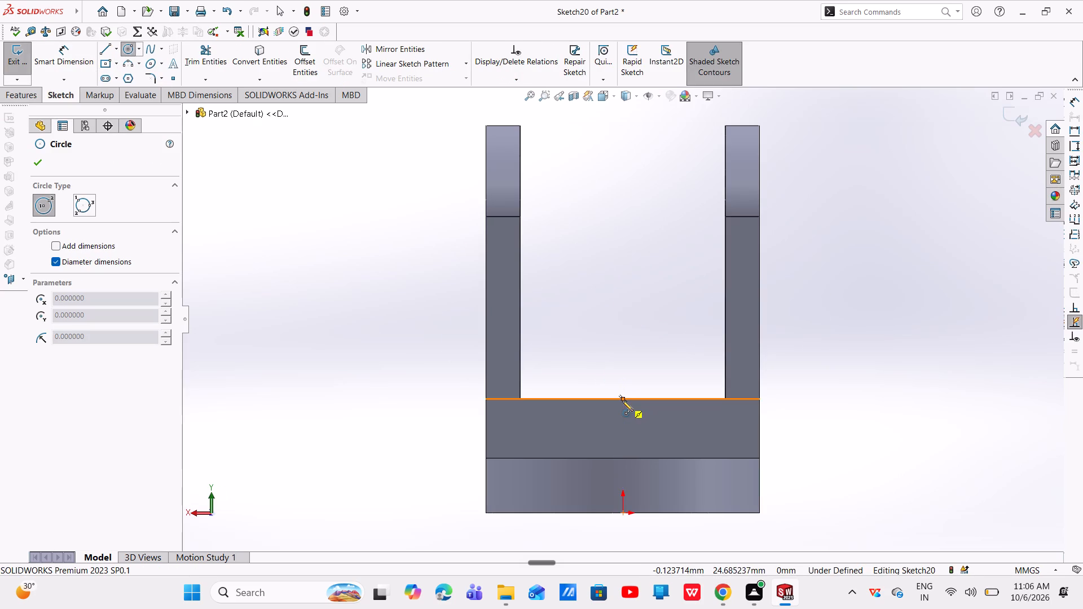
click(622, 400)
click(625, 359)
key(grave)
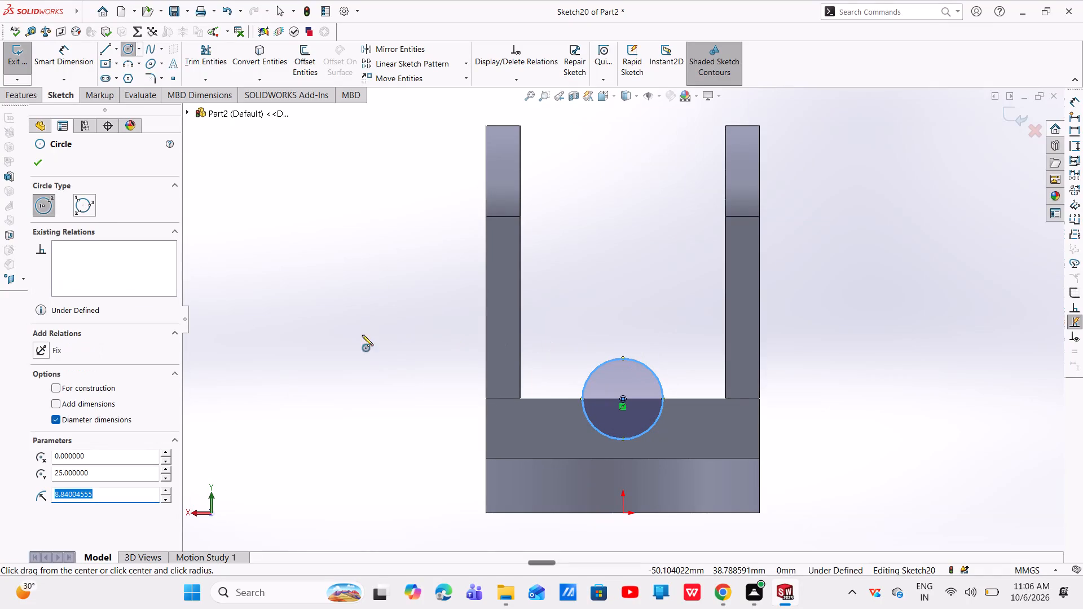
key(Escape)
Dimension the circle's diameter as 26 mm.
click(73, 59)
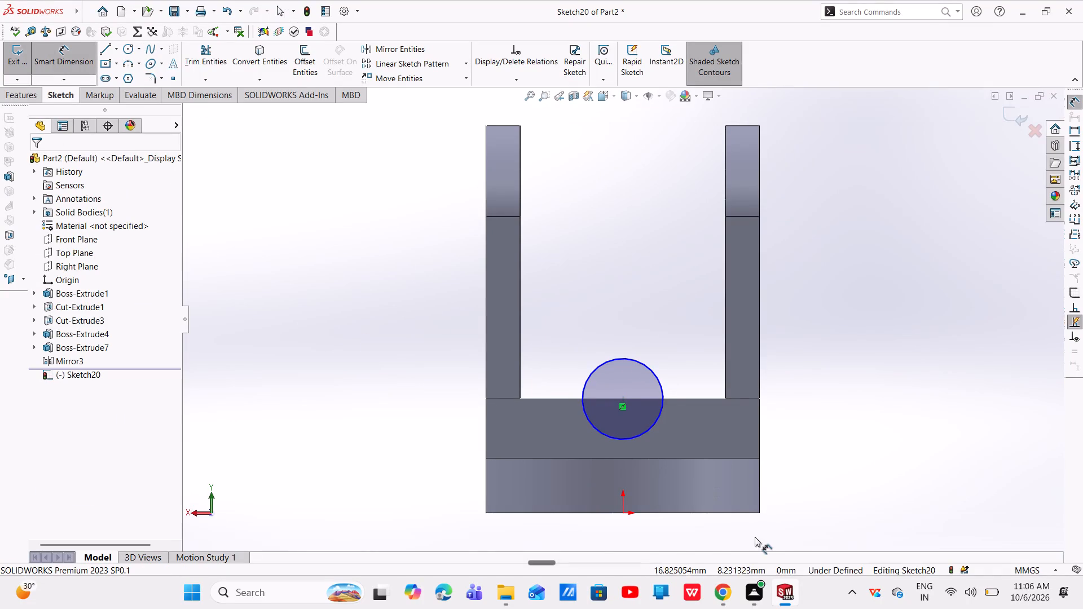
click(658, 419)
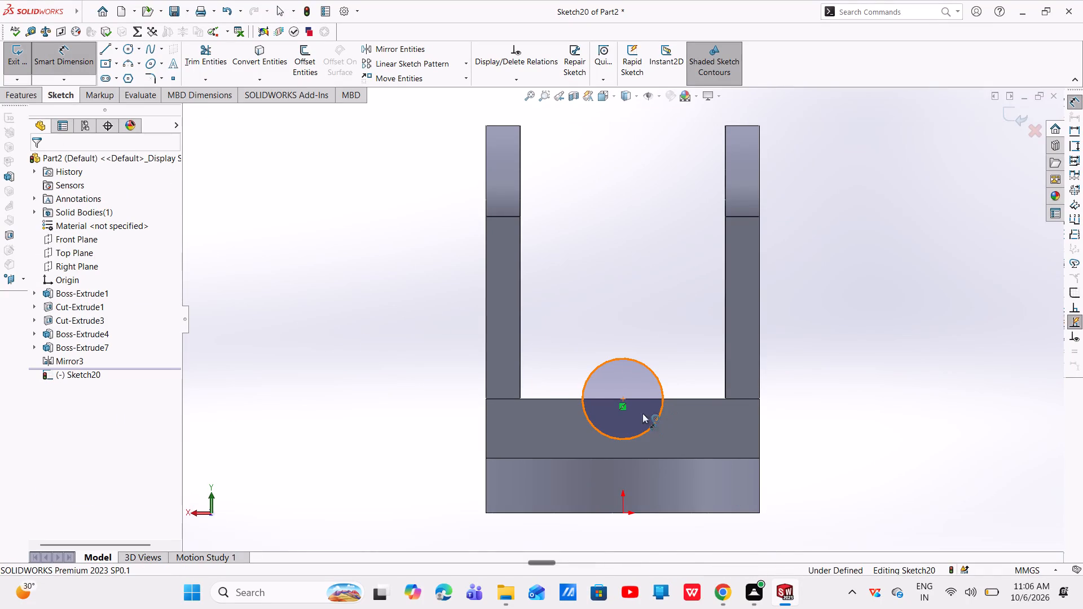
click(627, 401)
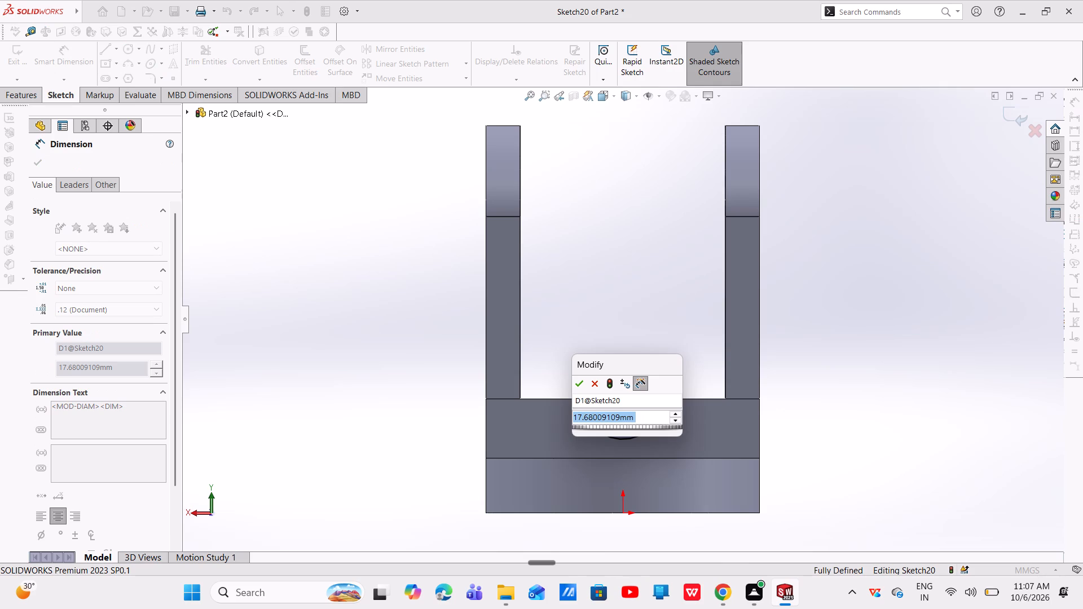
key(BackSpace)
text(26)
key(Return)
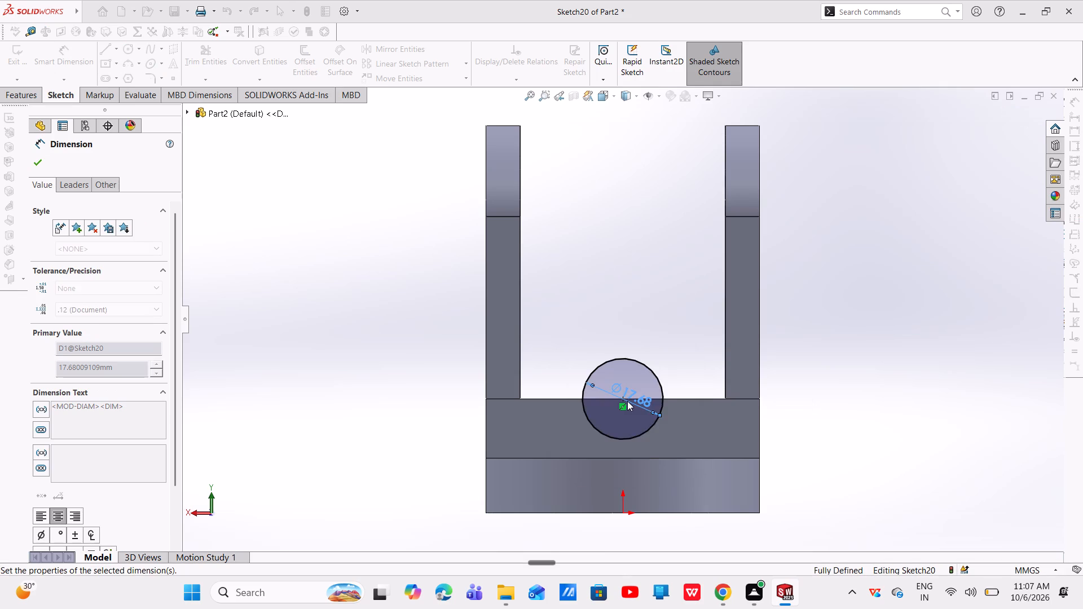
key(Escape)
key(Escape)
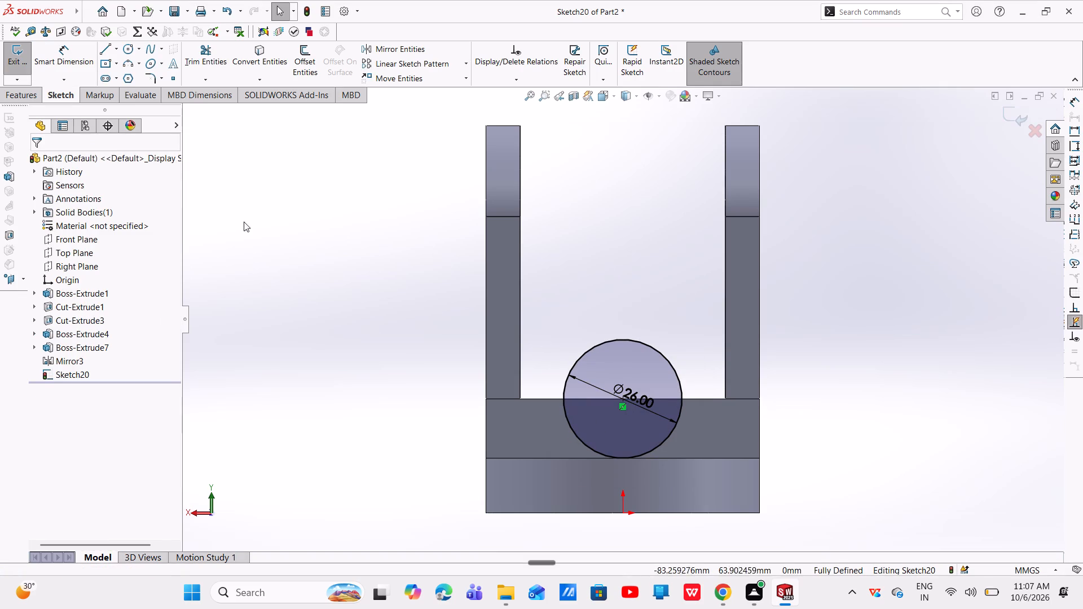
Cut-extrude the 26 mm circle blind into the block to a depth of 12 mm.
click(29, 101)
click(184, 60)
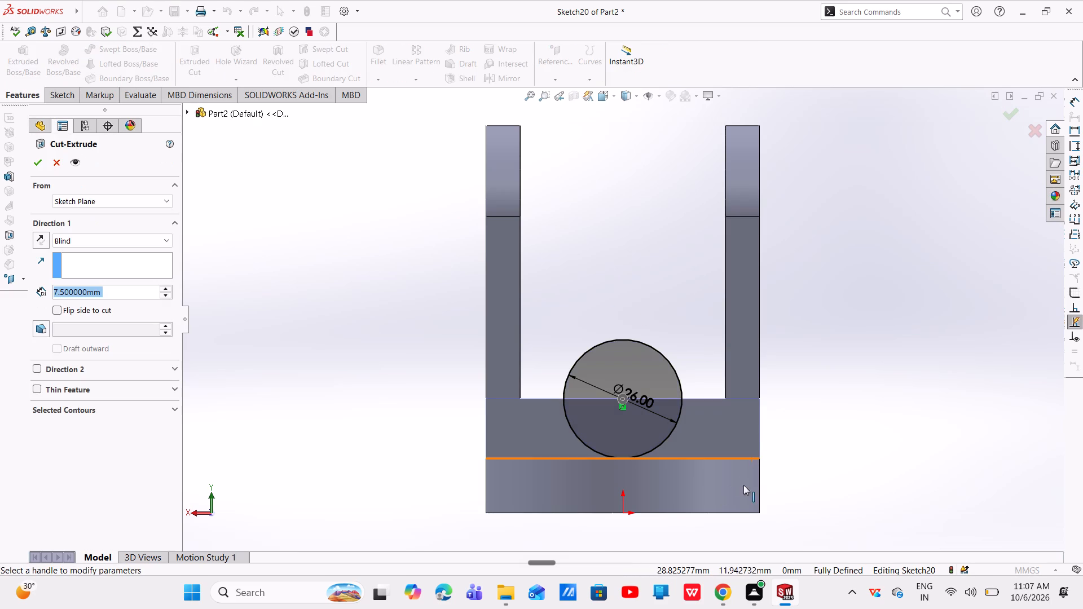
middle_drag(775, 478, 638, 520)
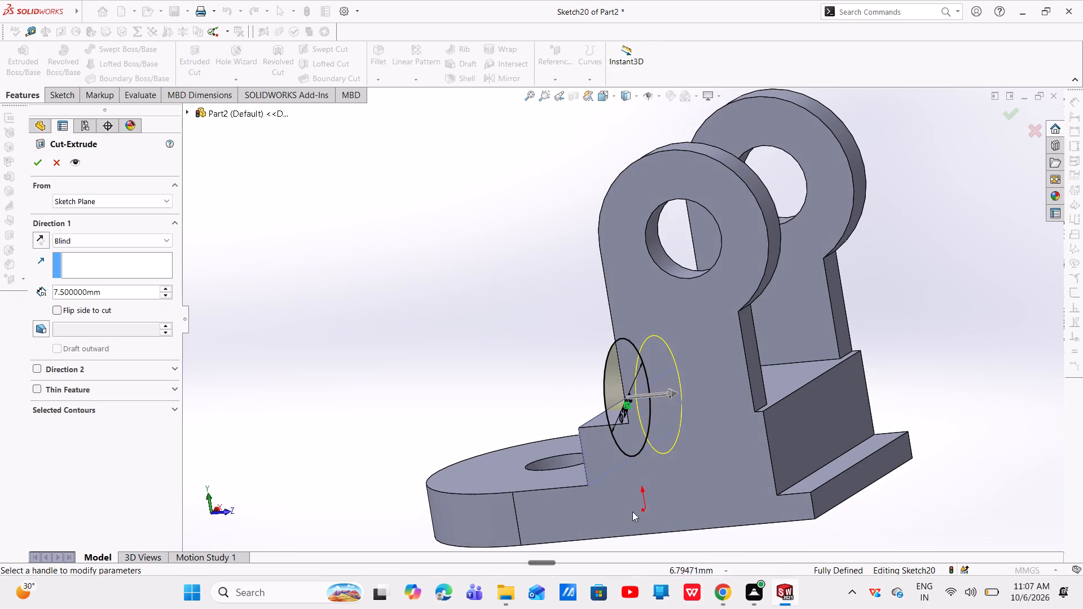
drag(110, 291, 73, 292)
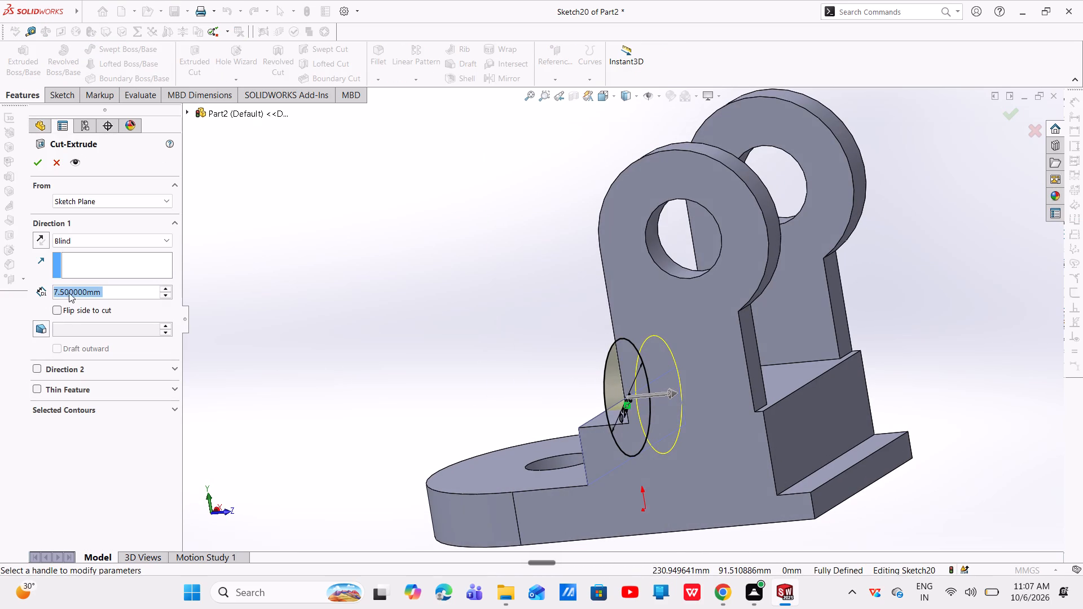
key(BackSpace)
text(12)
key(Return)
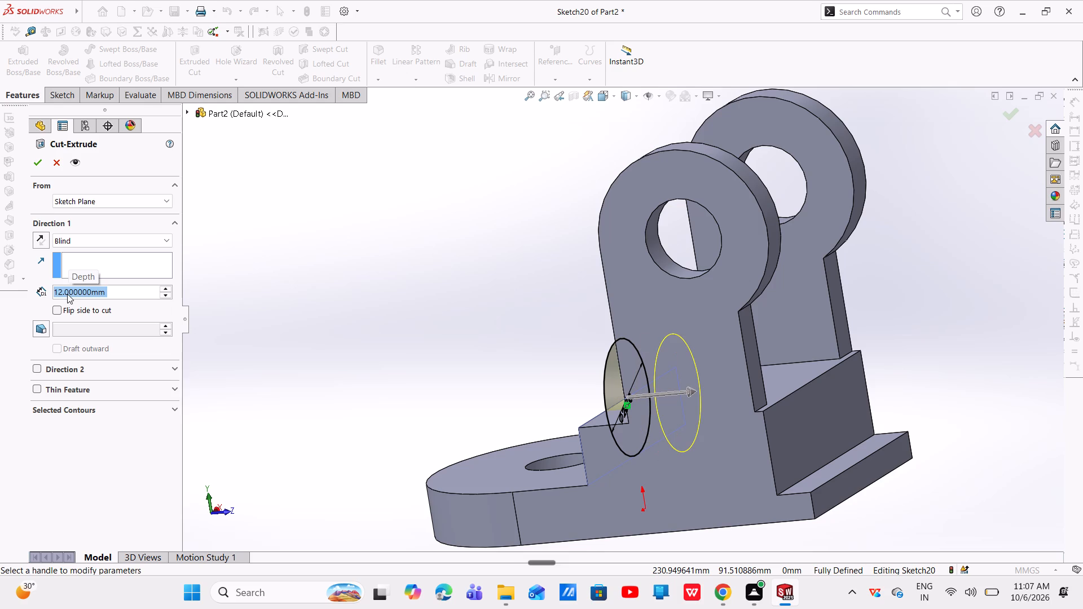
click(36, 162)
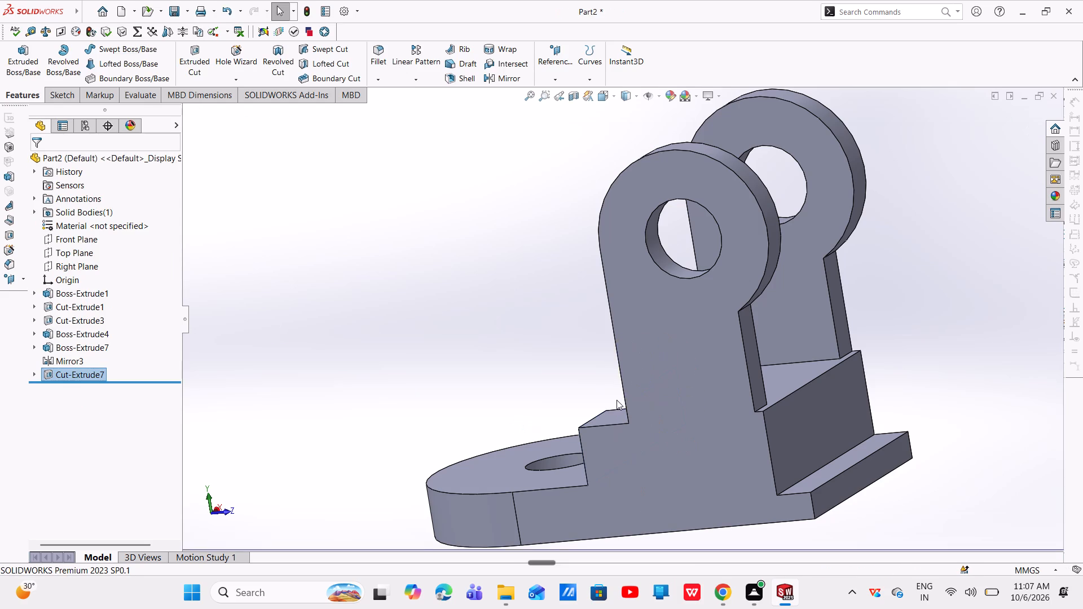
Start a new sketch on the block's top face between the two lugs.
middle_drag(617, 400, 714, 502)
click(650, 336)
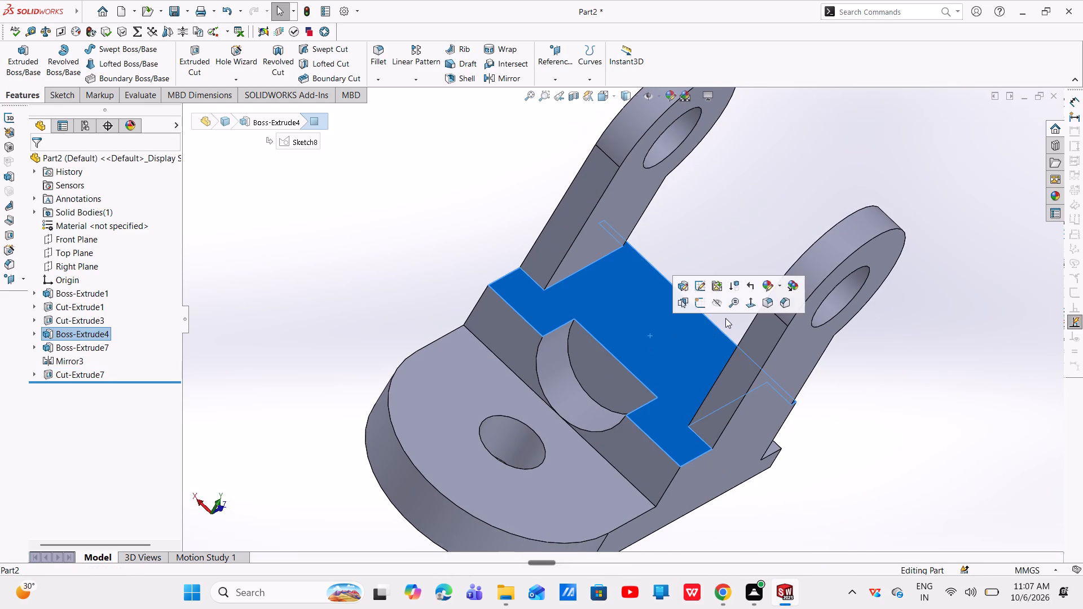
click(697, 303)
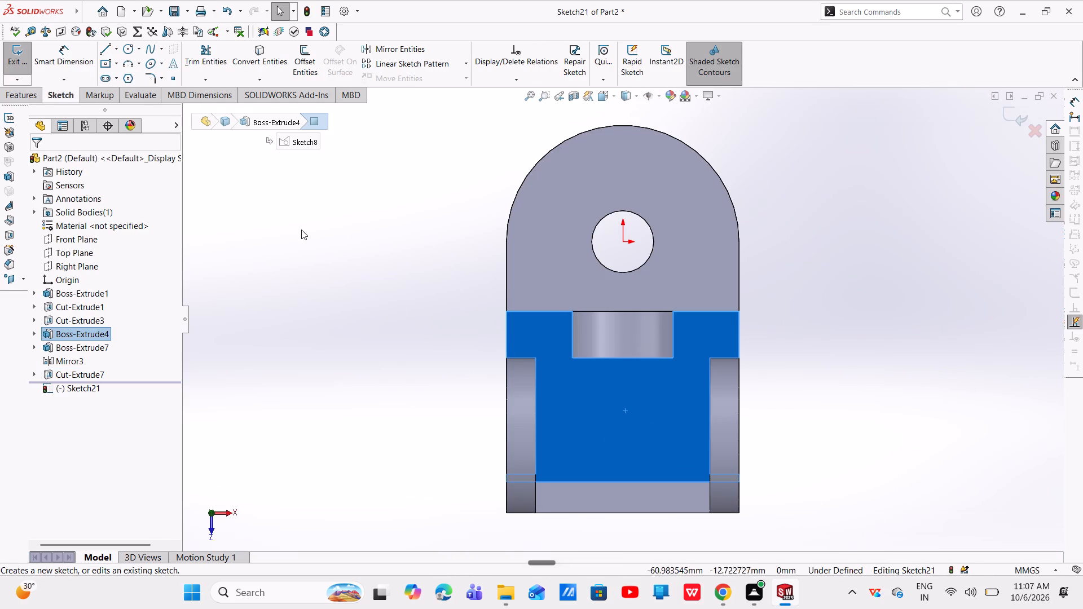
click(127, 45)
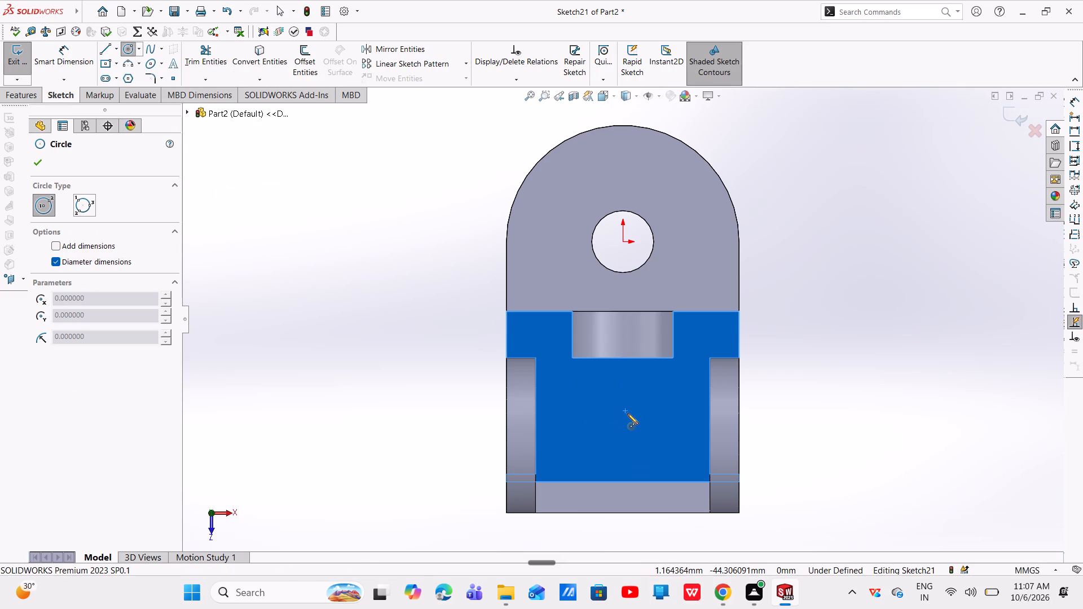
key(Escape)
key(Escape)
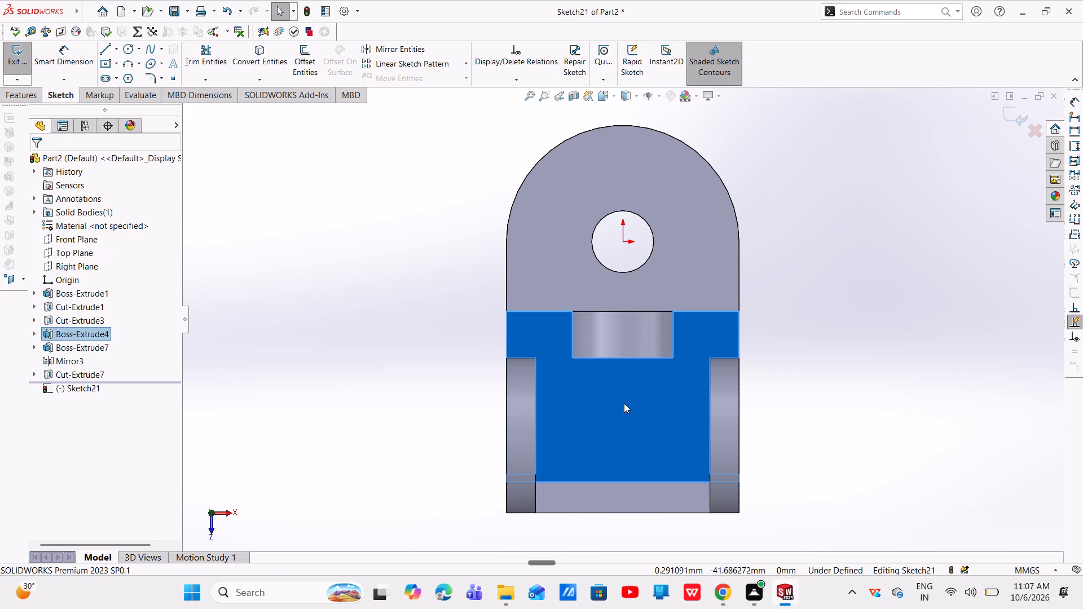
Sketch a 32 mm line from the midpoint of the top face's rear edge to the midpoint of the circular cut's inner edge.
click(100, 50)
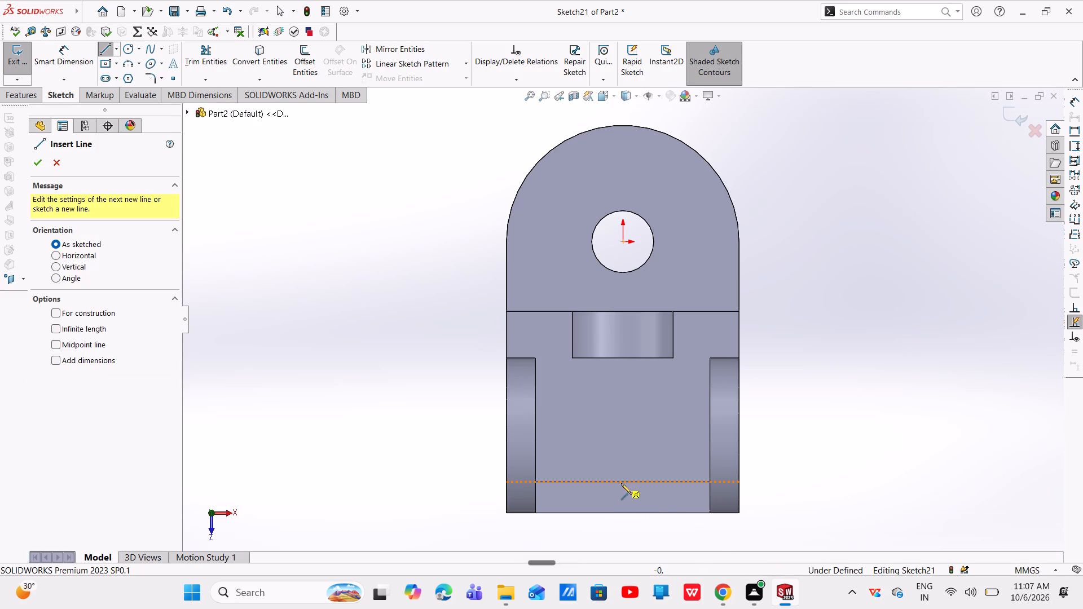
click(622, 482)
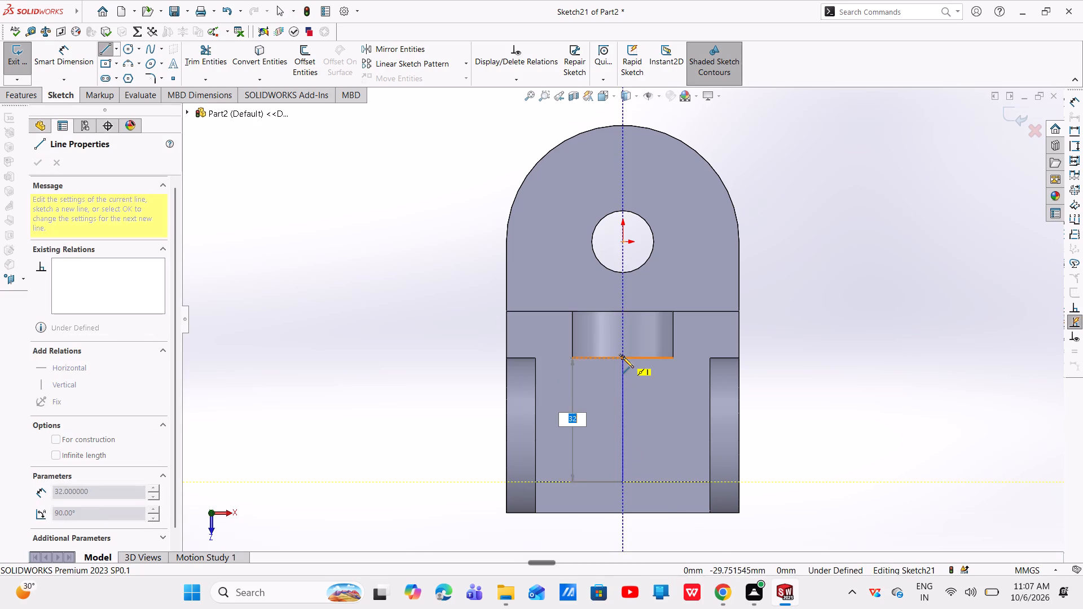
click(623, 357)
key(Escape)
key(Escape)
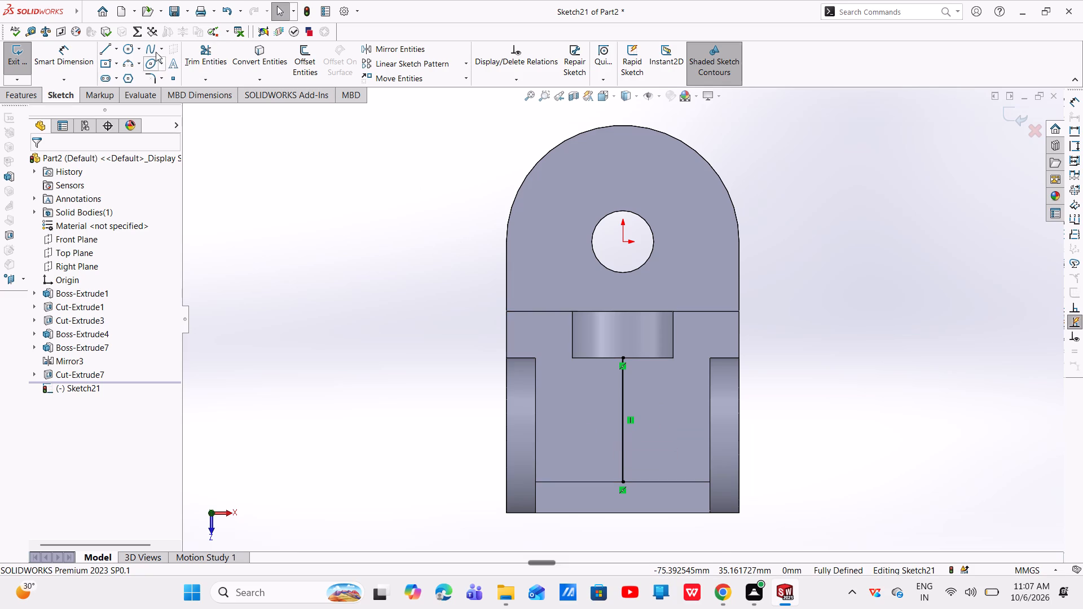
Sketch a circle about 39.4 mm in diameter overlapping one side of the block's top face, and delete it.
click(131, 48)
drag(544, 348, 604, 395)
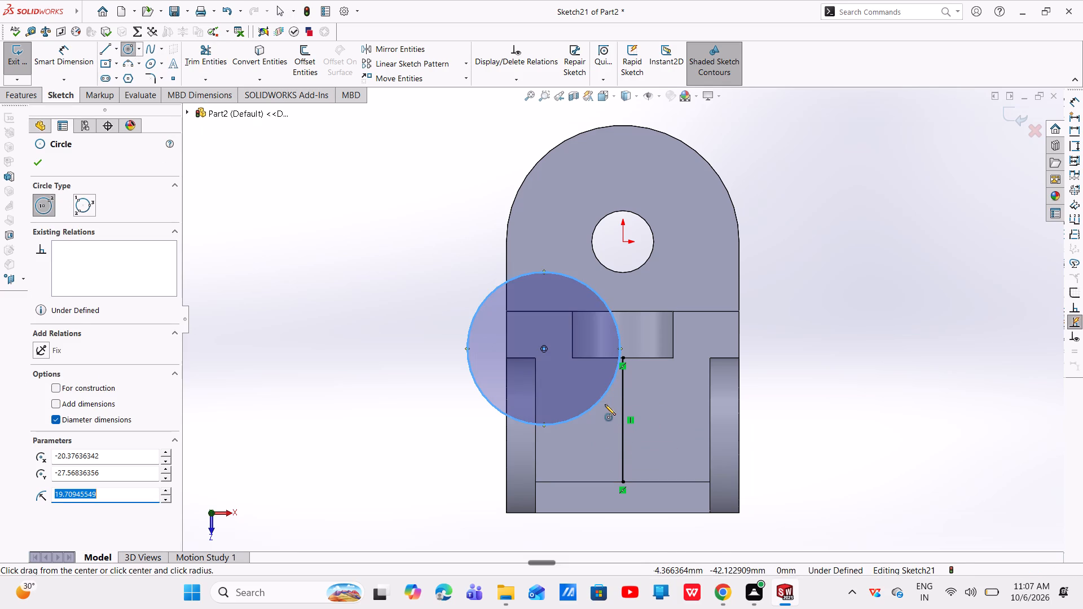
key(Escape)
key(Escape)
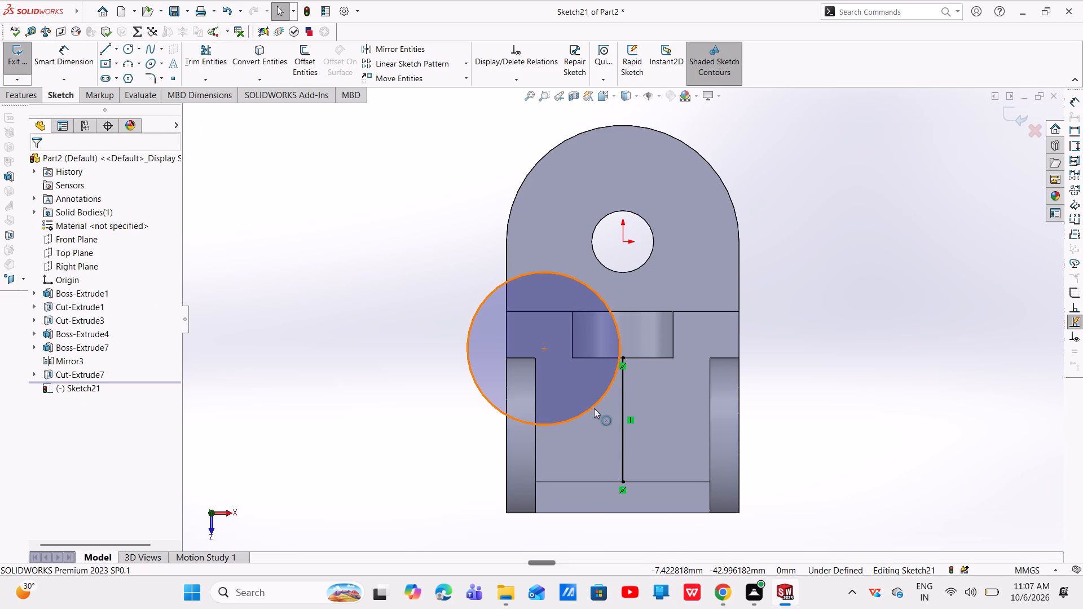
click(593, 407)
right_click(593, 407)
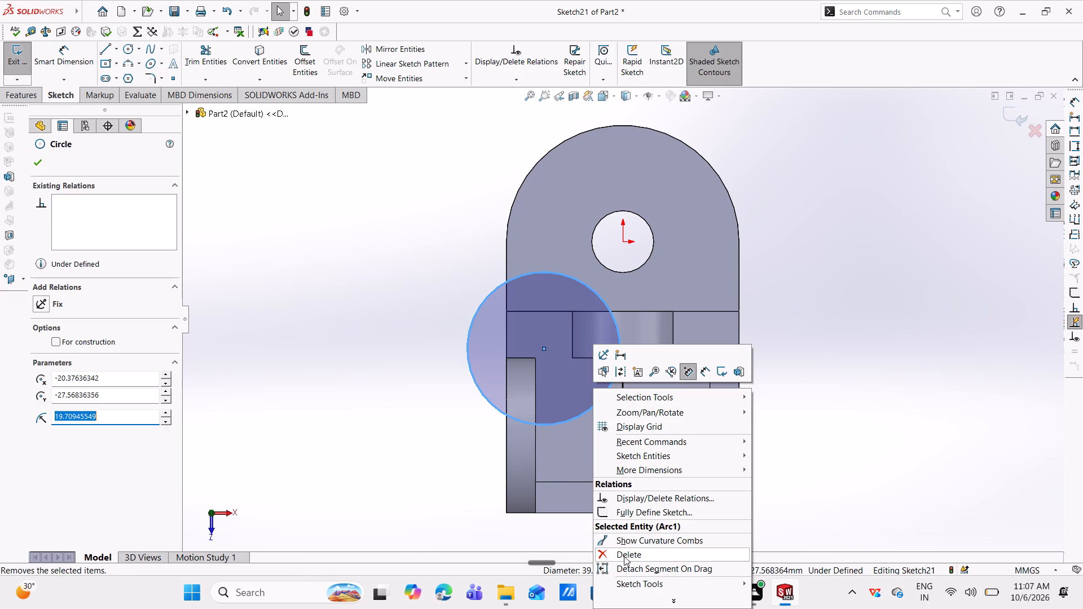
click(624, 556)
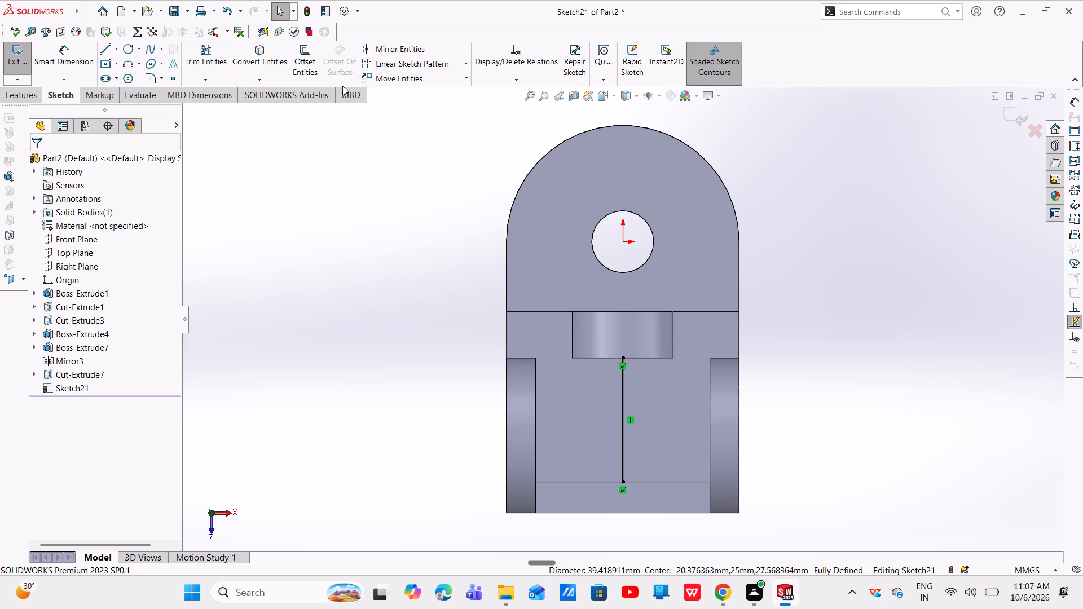
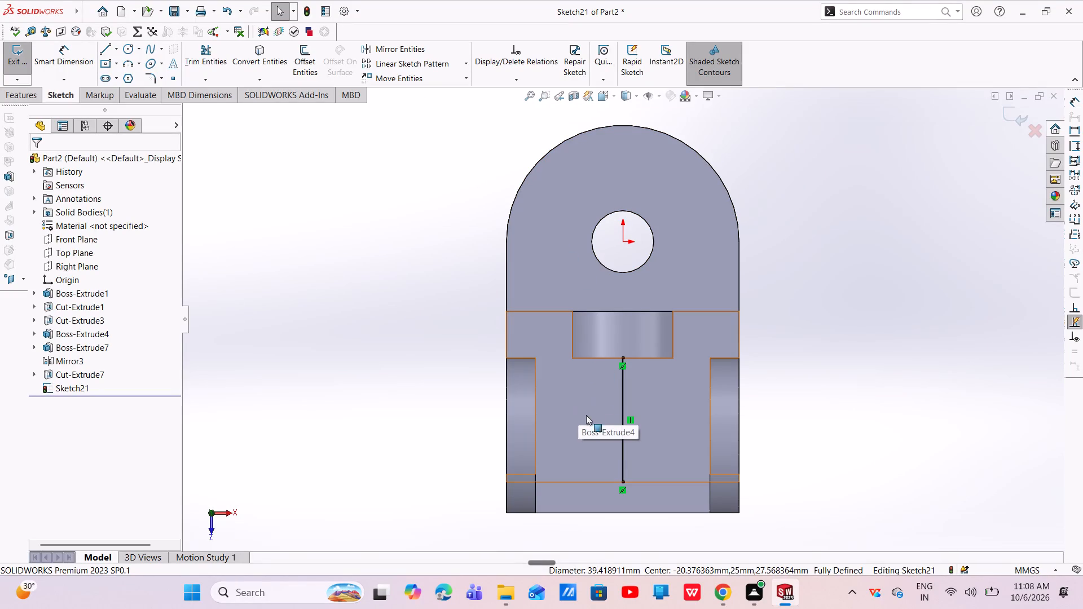
Sketch a circle of about 5.4 mm radius centred on the midpoint of the vertical line between the side lugs.
click(133, 56)
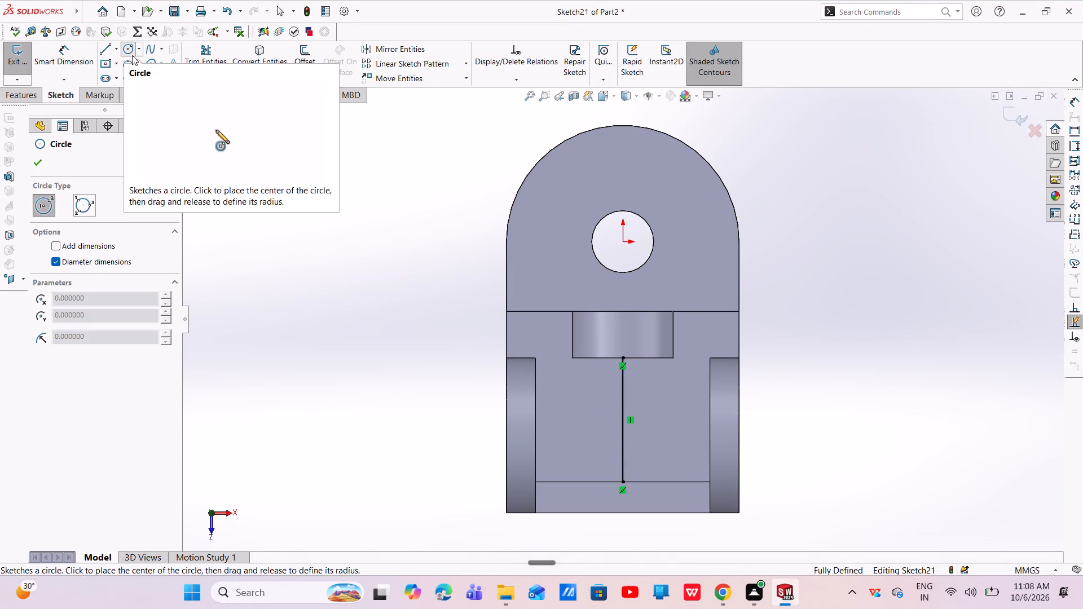
click(623, 420)
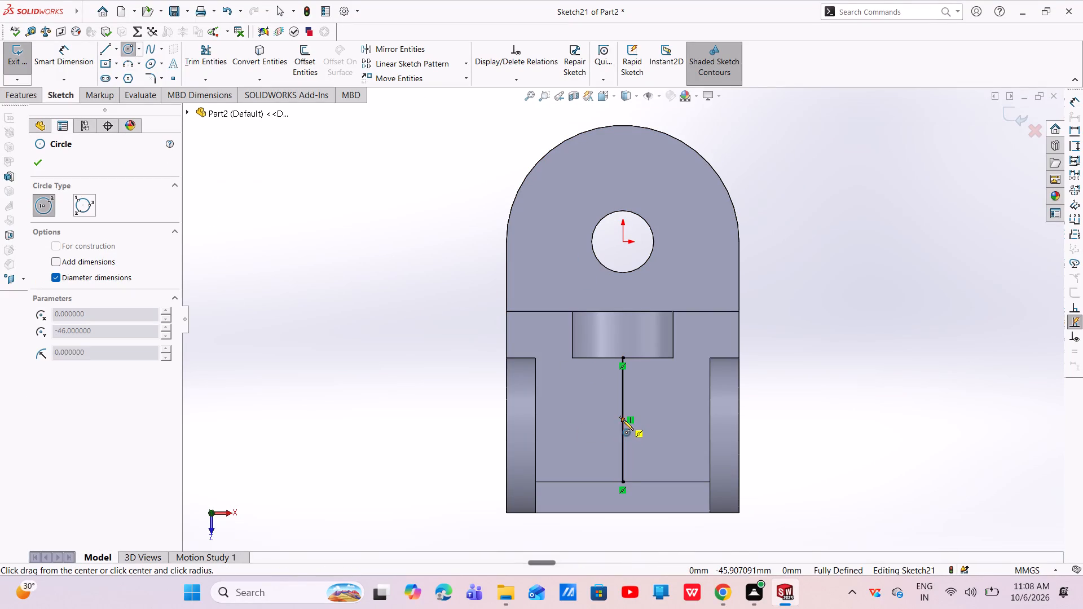
click(642, 428)
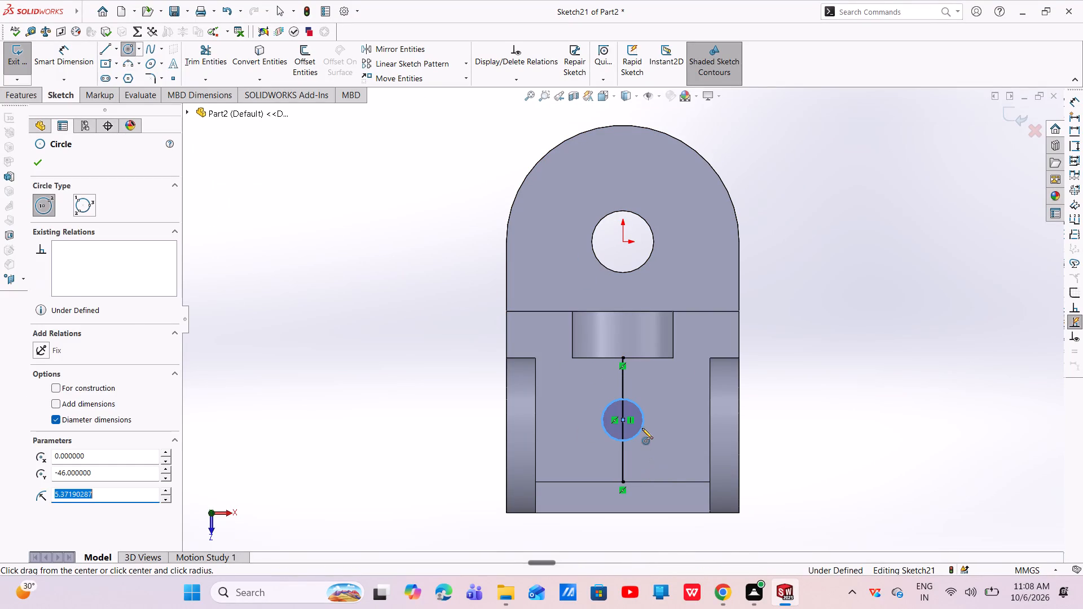
key(Escape)
key(Escape)
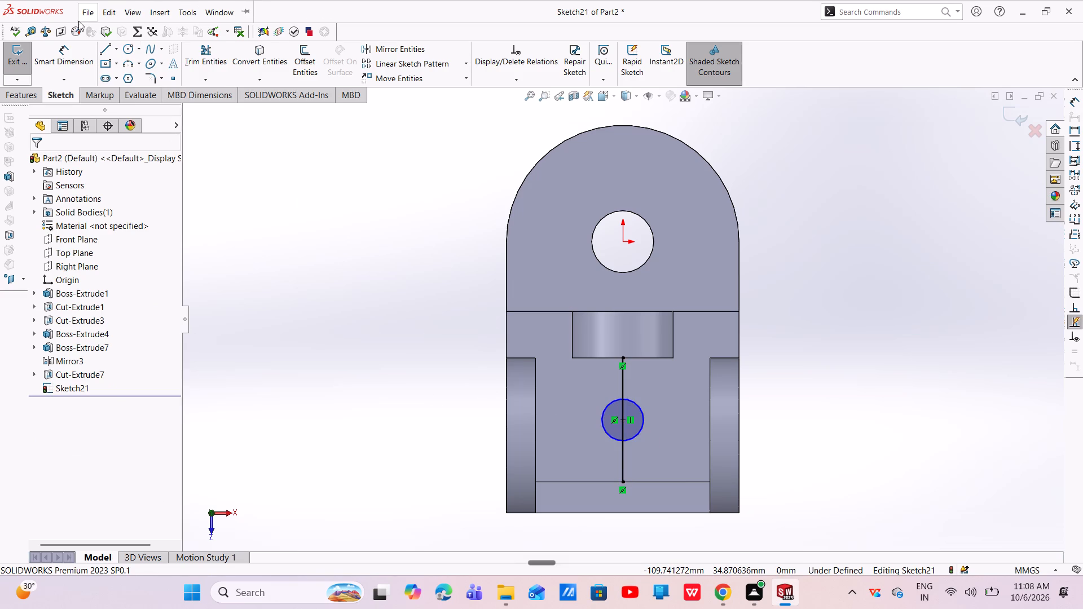
Dimension the new circle's diameter to 18 mm.
click(65, 50)
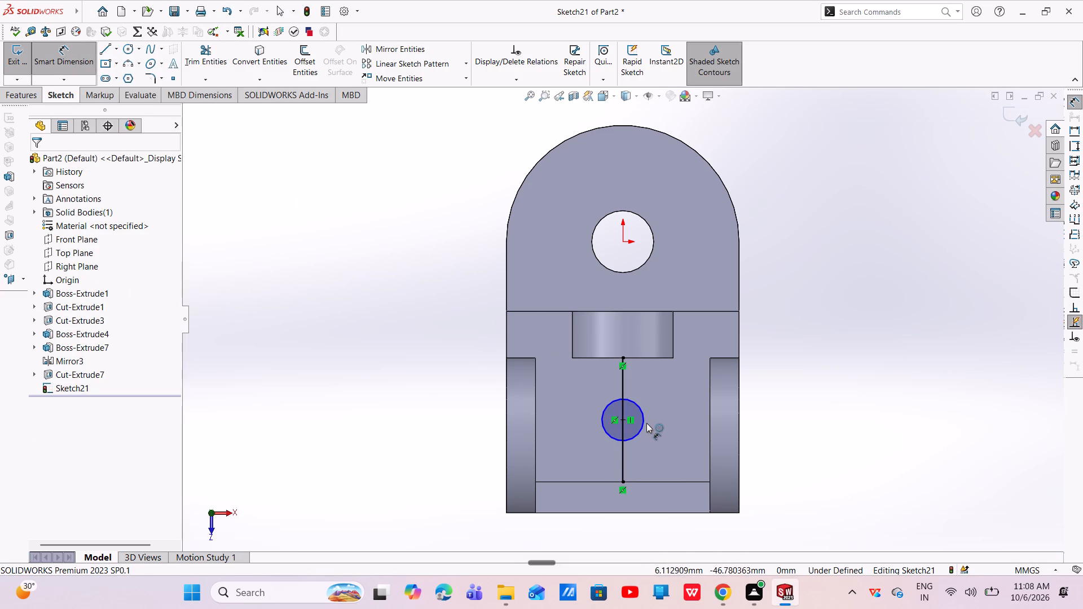
click(640, 426)
click(682, 395)
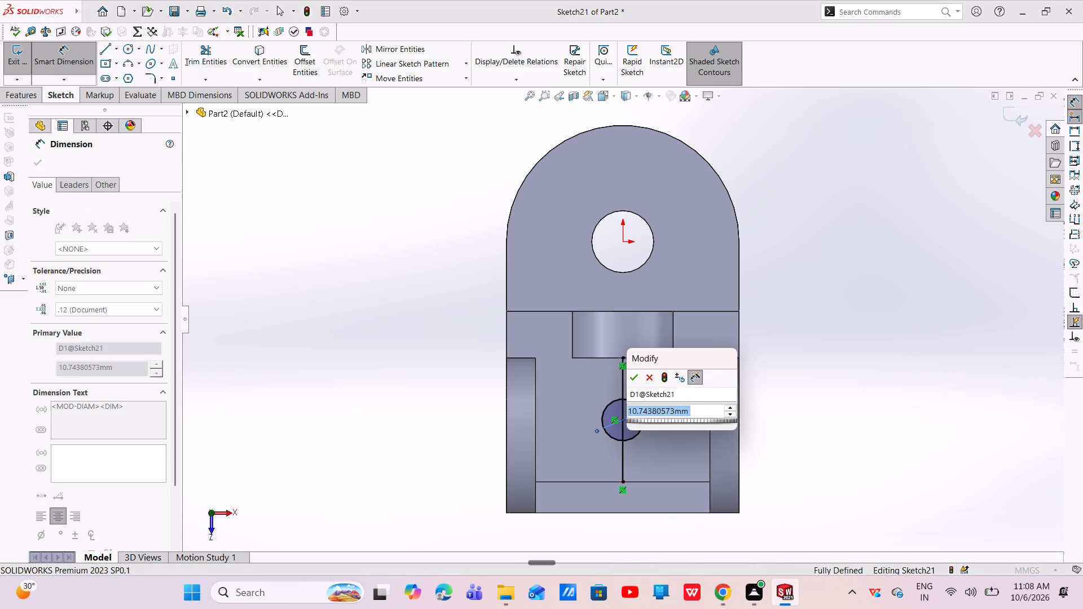
key(BackSpace)
text(18)
key(Return)
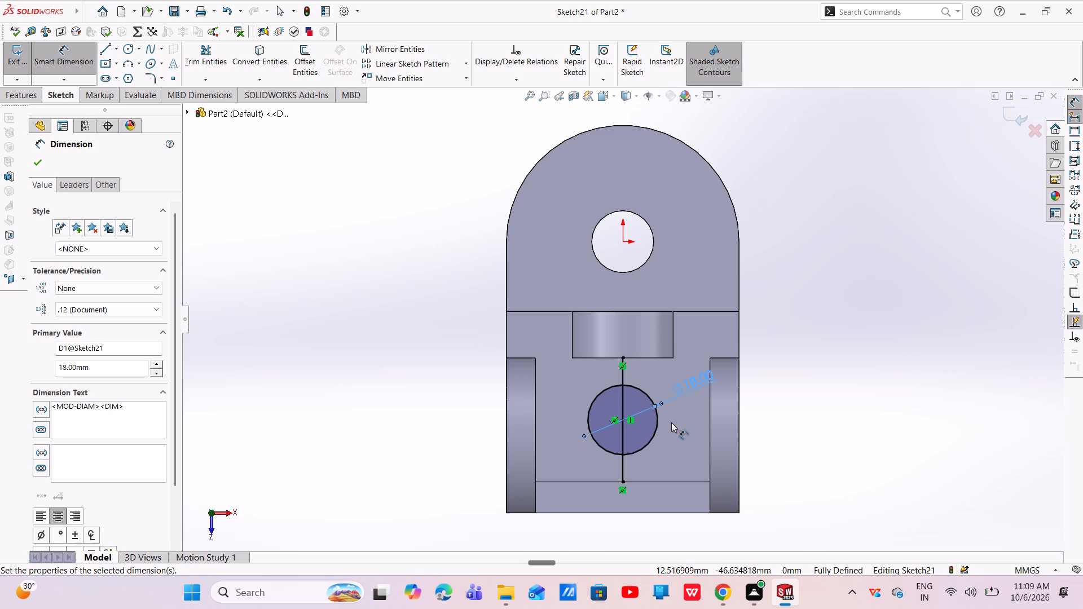
key(Escape)
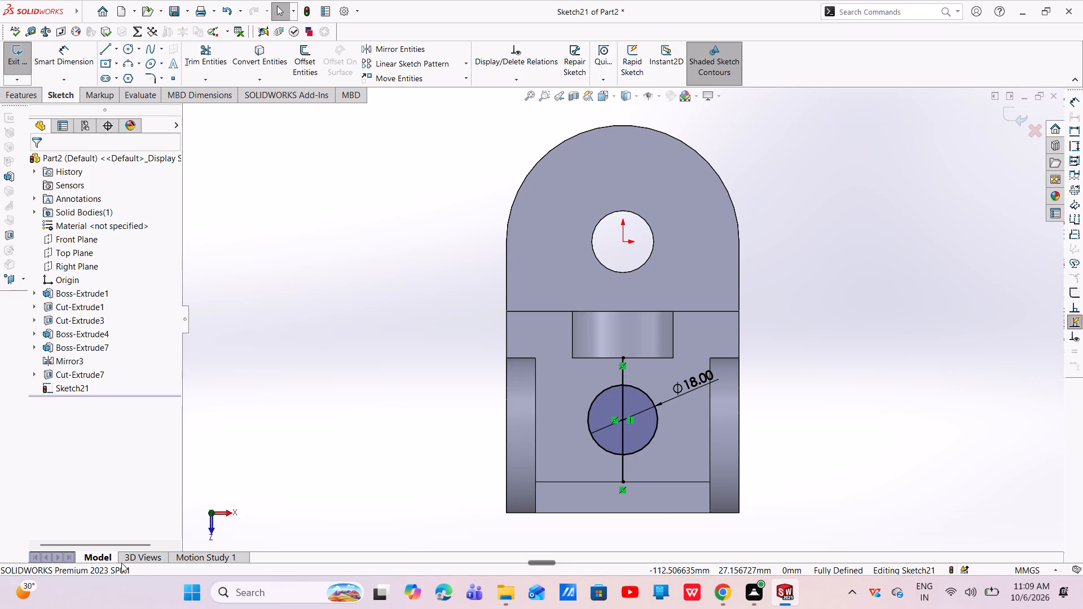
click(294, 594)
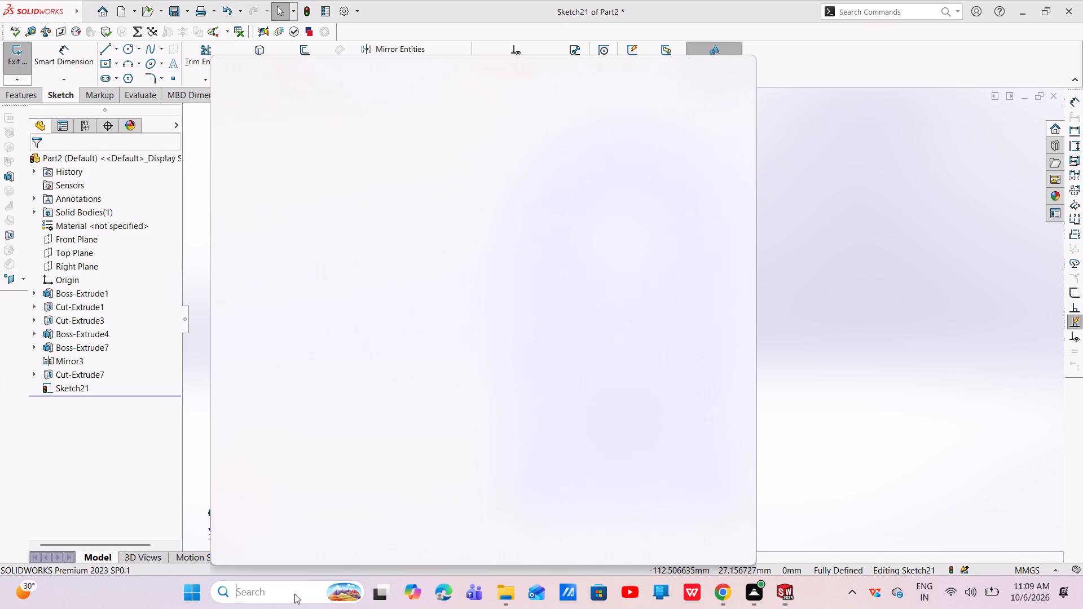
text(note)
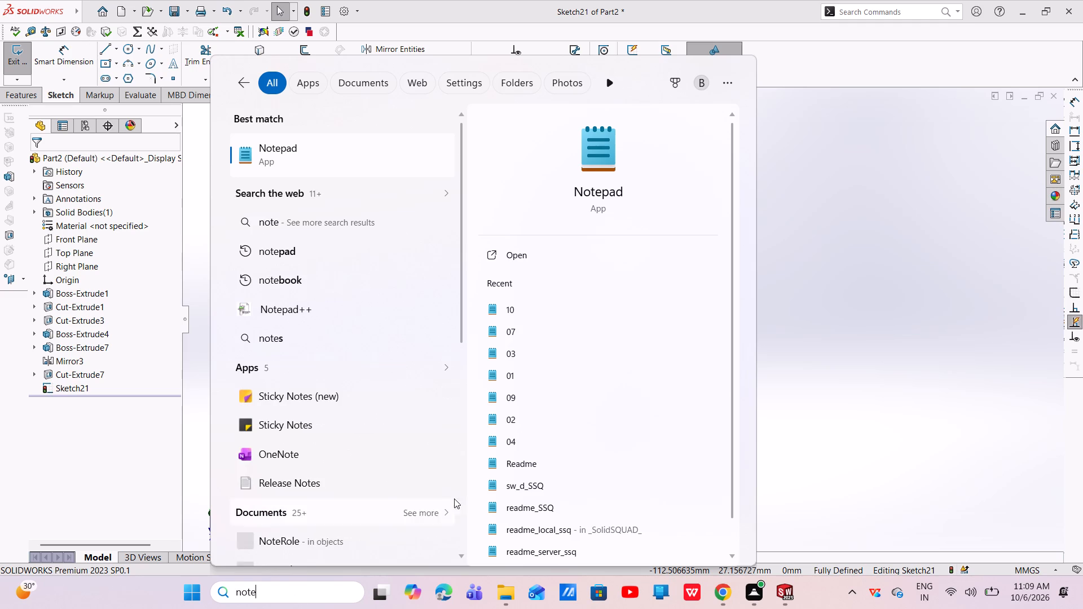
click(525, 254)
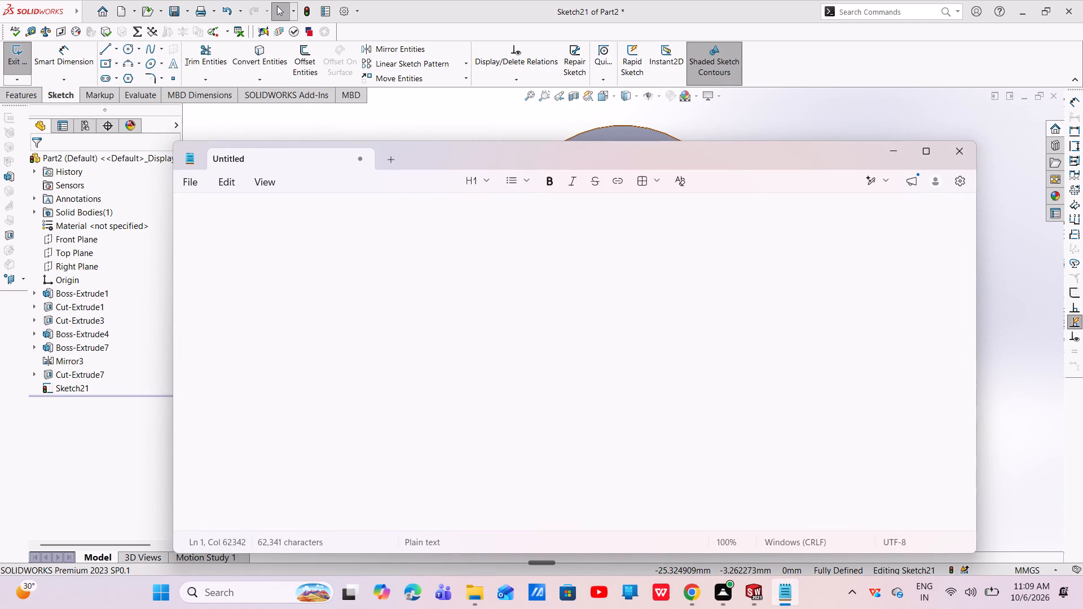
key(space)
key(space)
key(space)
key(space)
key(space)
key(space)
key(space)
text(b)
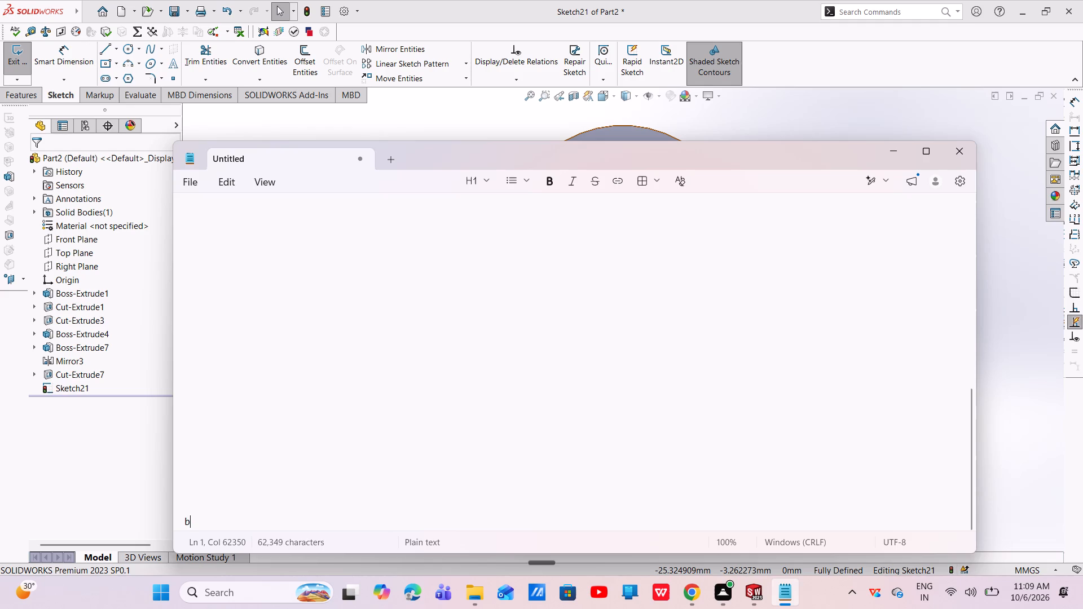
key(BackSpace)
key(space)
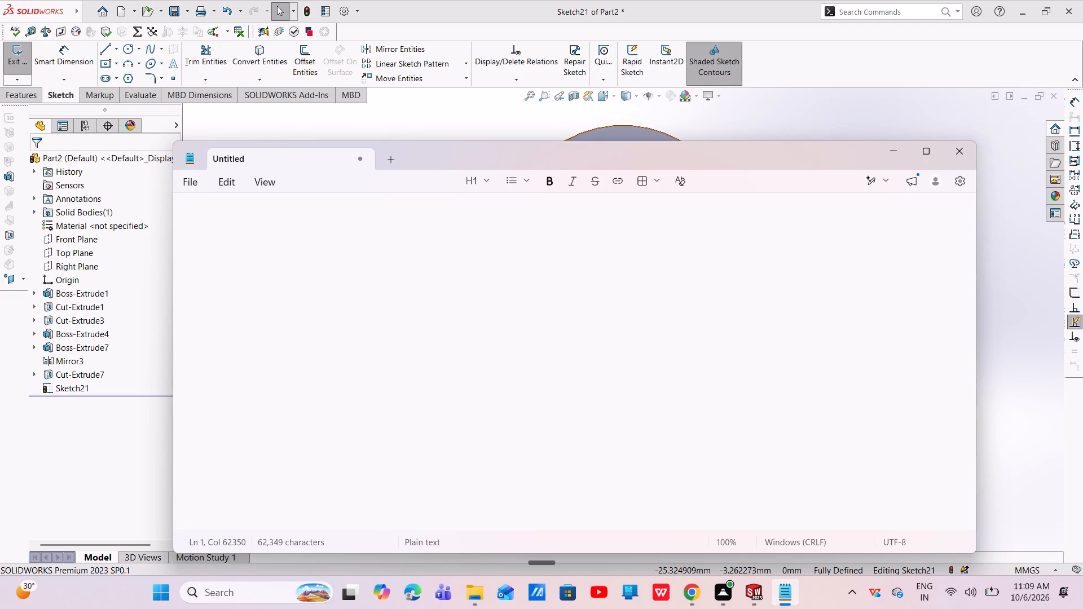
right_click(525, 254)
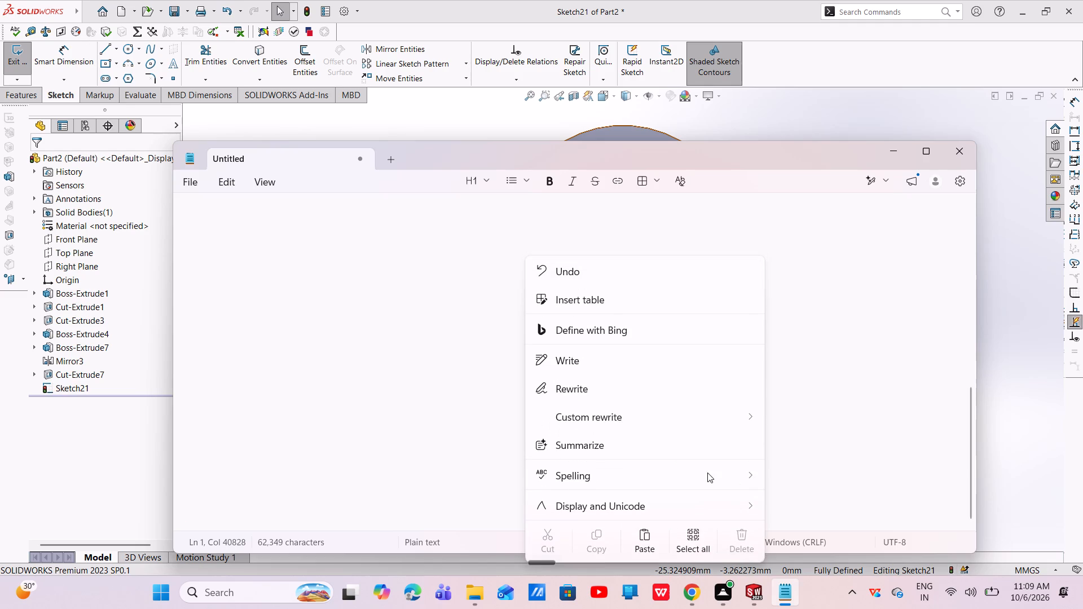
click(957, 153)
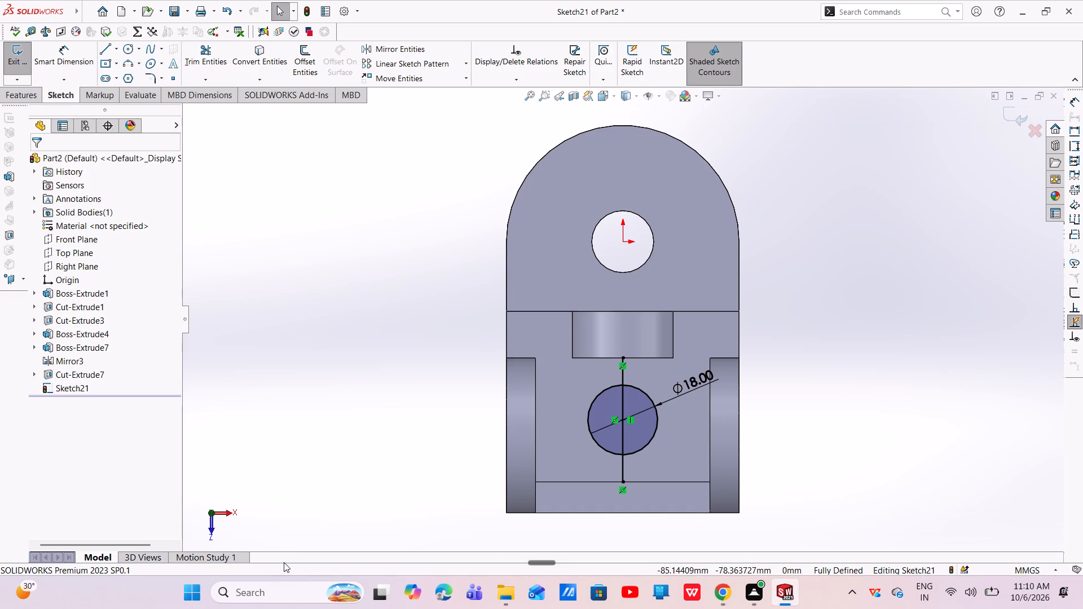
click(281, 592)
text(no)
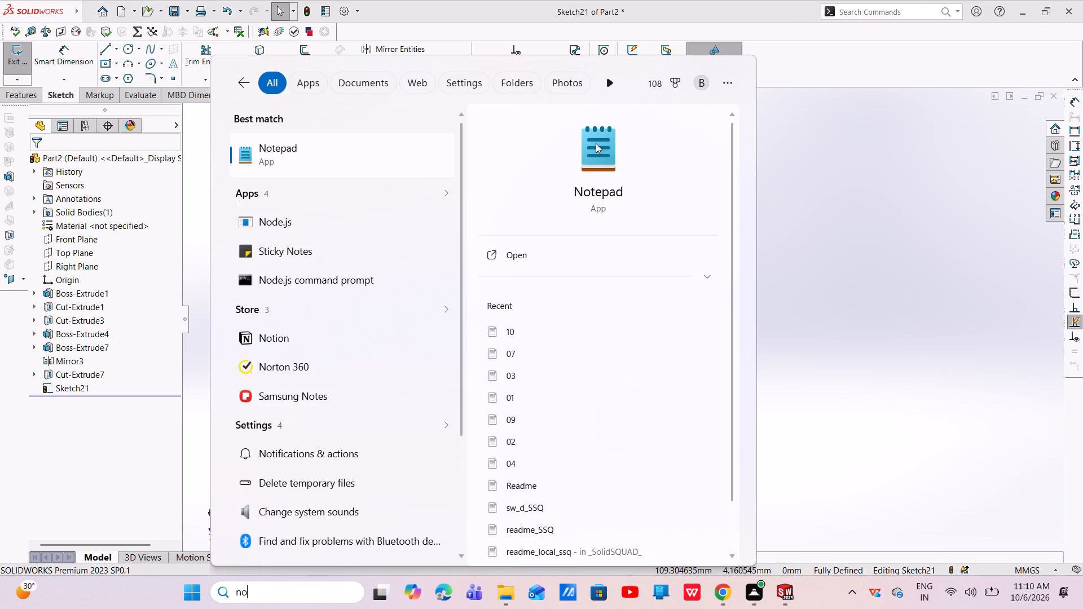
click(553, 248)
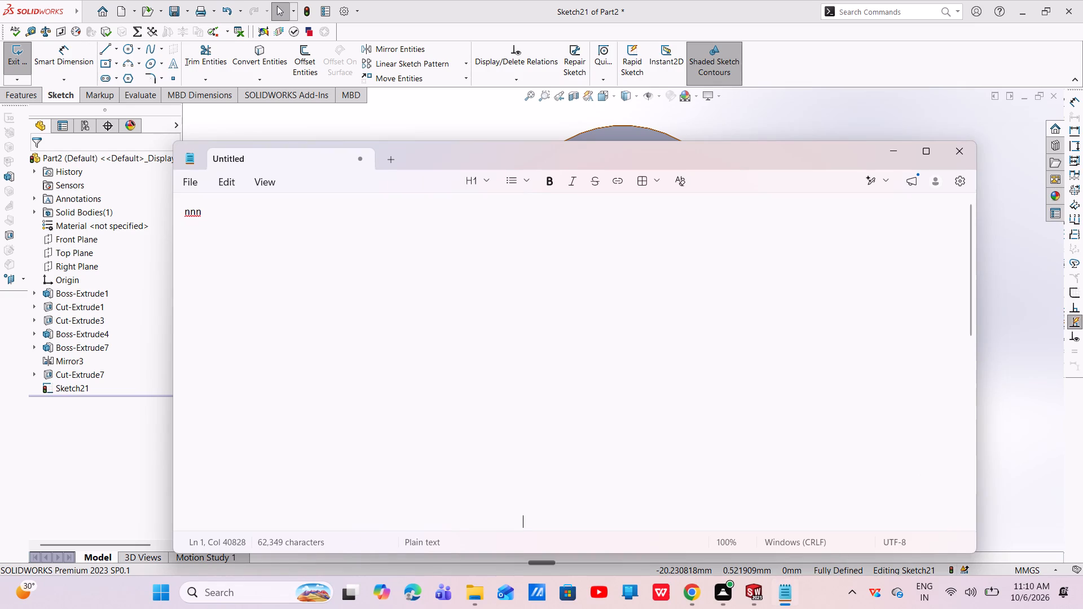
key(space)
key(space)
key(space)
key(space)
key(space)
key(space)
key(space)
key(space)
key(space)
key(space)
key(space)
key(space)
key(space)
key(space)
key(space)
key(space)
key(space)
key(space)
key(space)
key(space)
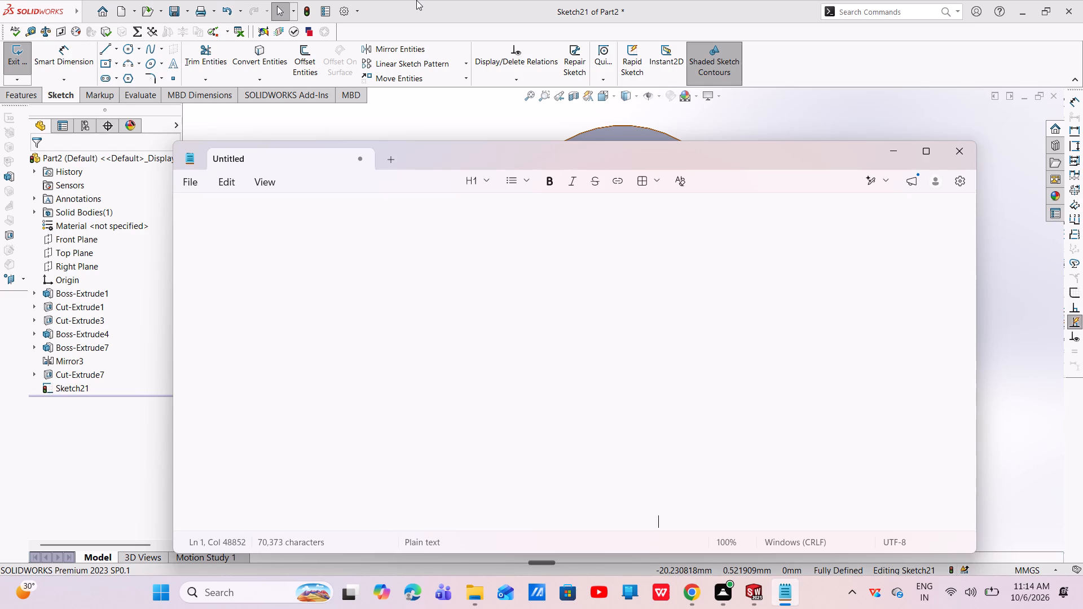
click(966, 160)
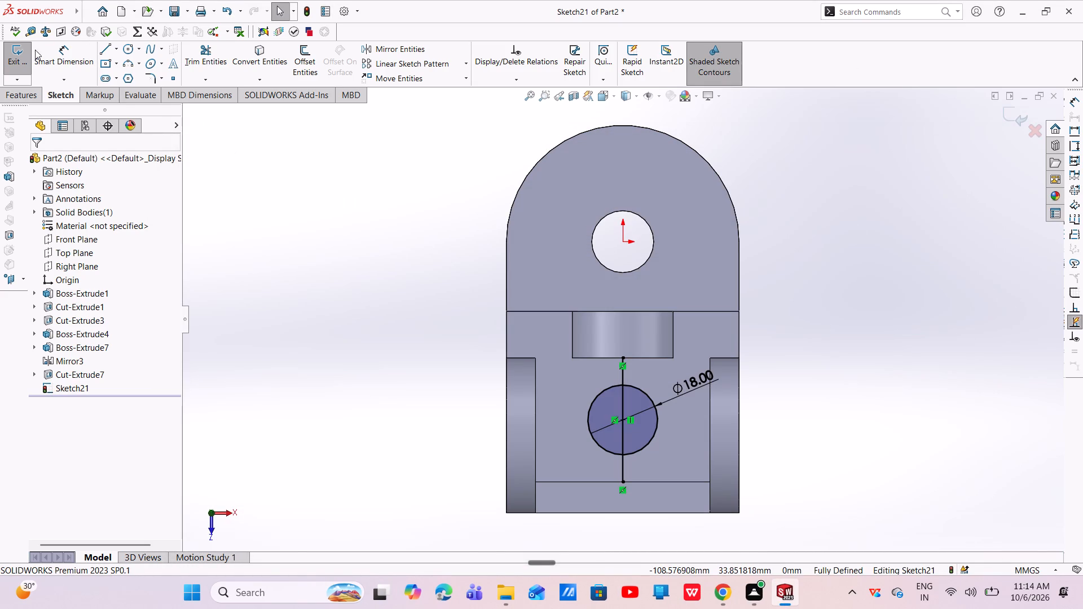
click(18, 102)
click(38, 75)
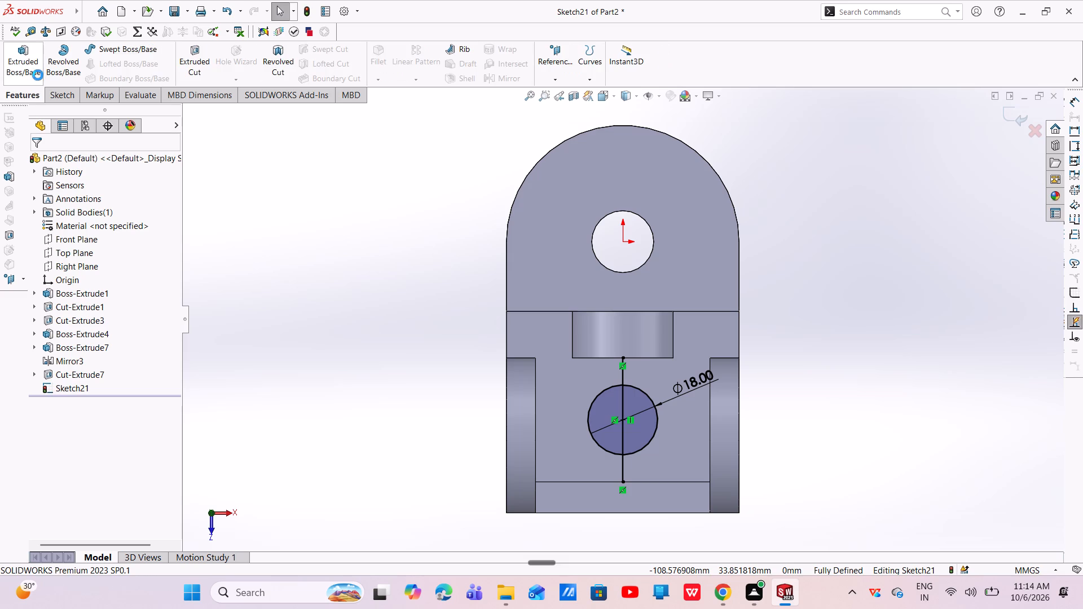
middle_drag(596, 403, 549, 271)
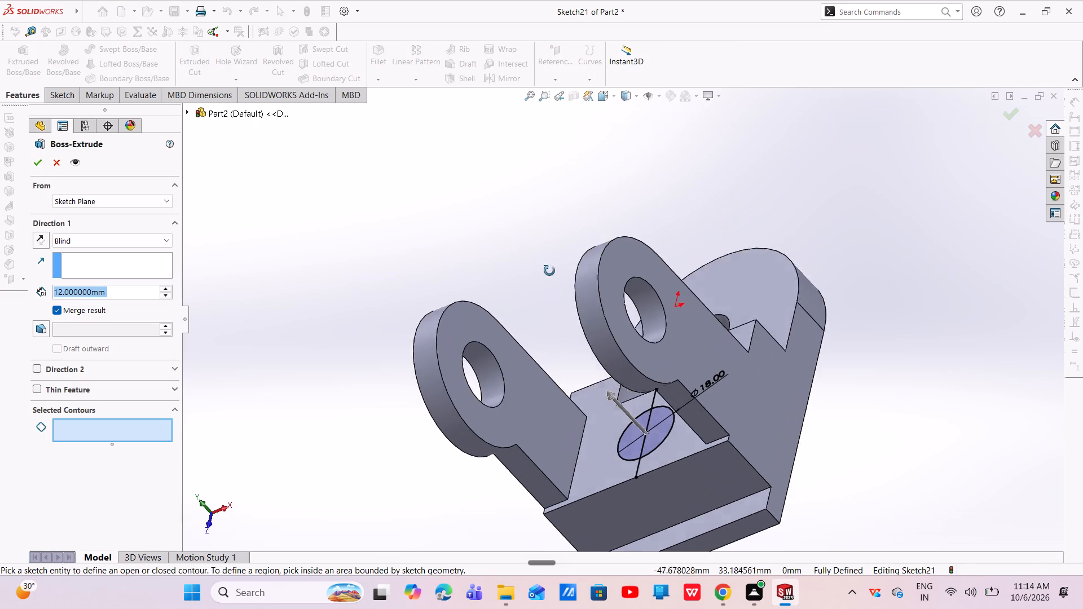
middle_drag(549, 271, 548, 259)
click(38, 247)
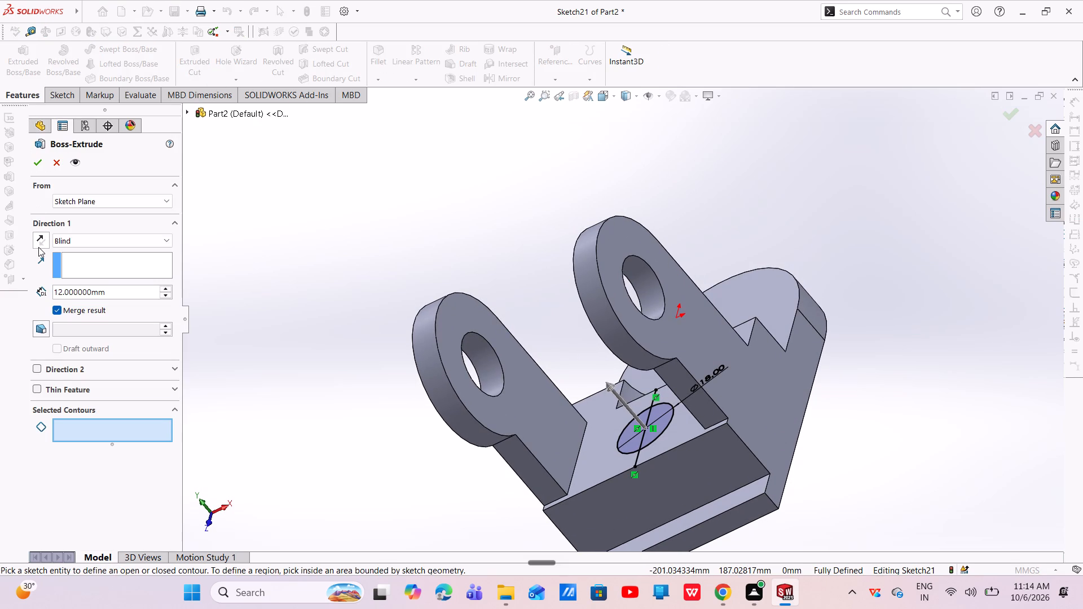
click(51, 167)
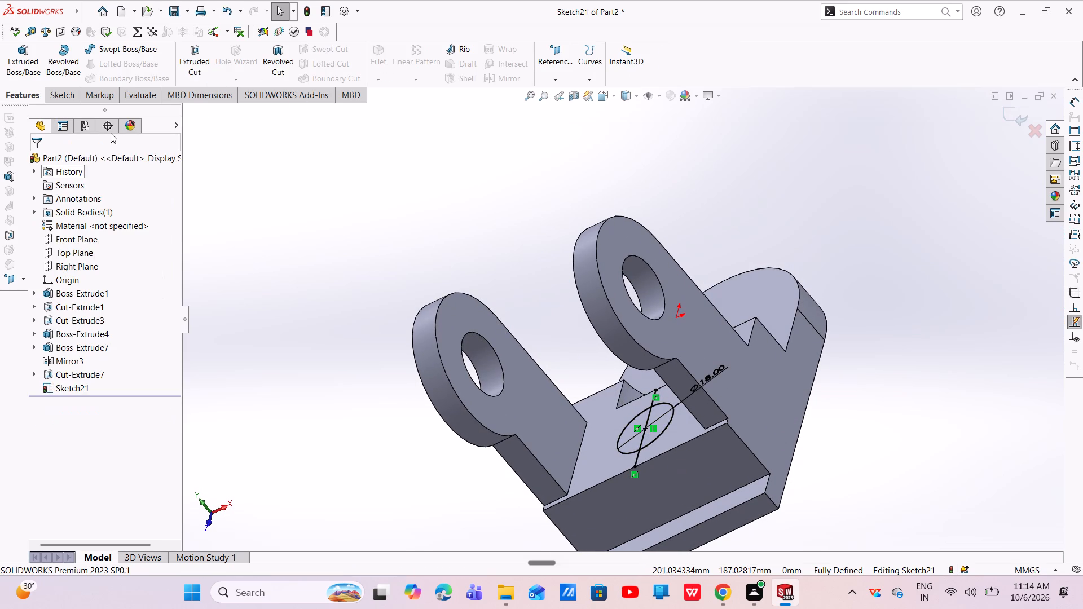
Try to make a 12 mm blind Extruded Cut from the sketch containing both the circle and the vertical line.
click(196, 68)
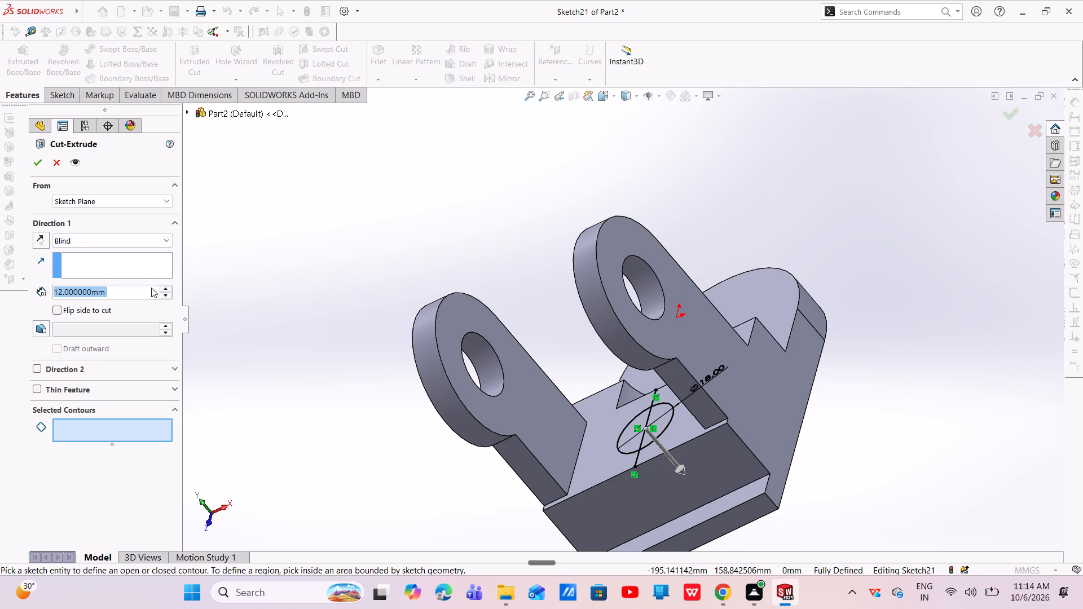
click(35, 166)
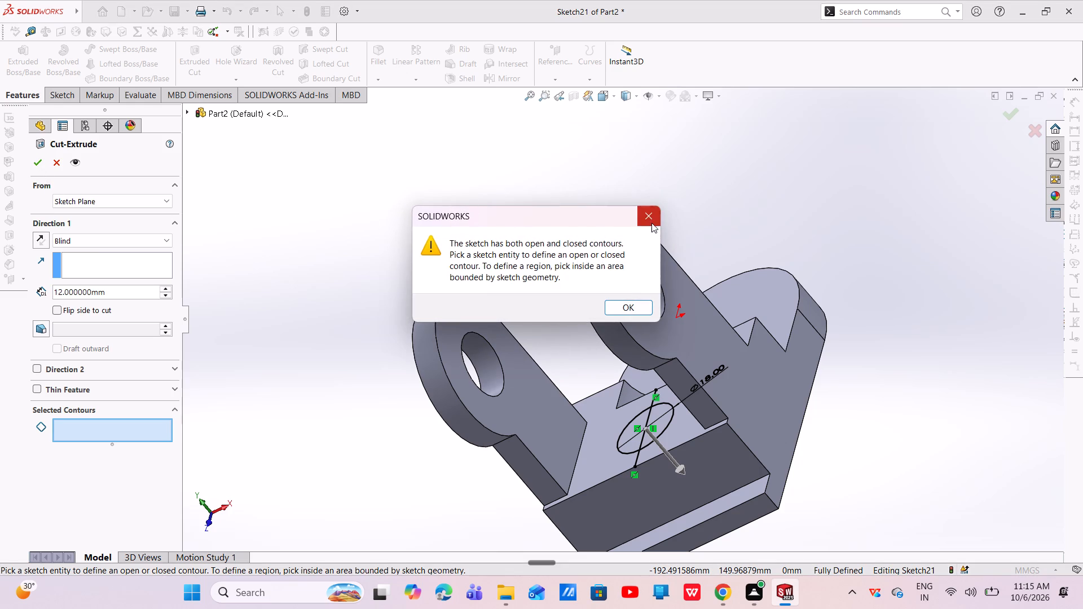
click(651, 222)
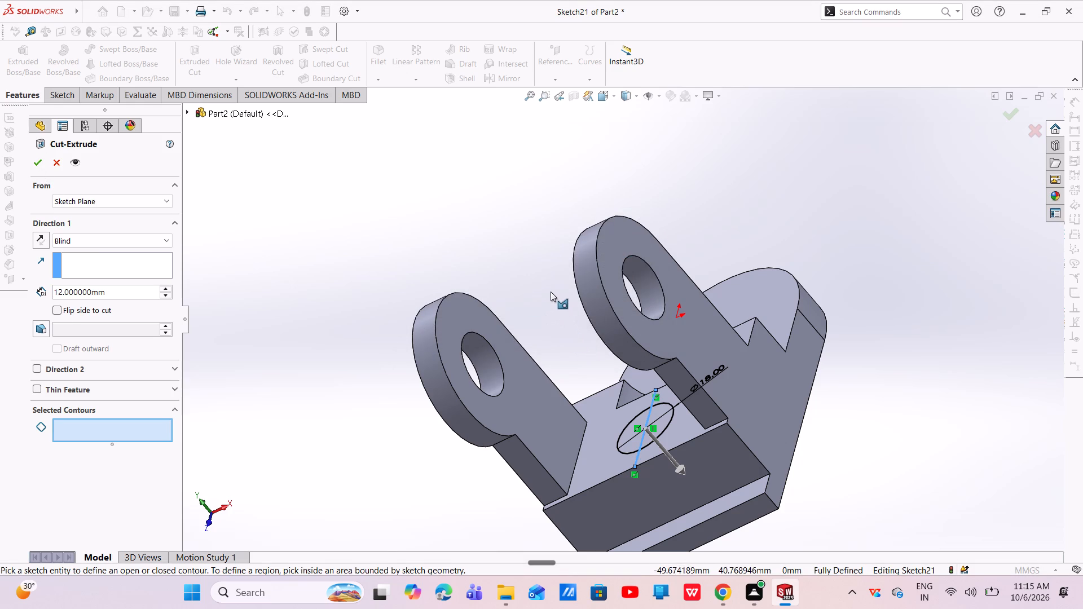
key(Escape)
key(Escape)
Delete the vertical line running through the 18 mm circle, keeping only the circle in the sketch.
scroll(646, 409, down, 5)
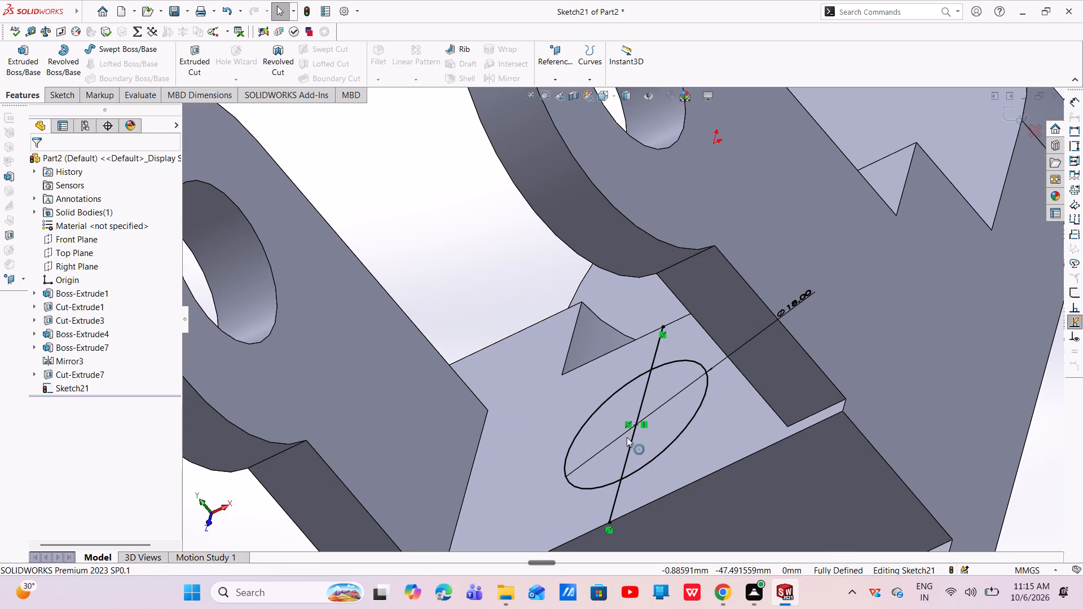
click(649, 377)
right_click(649, 377)
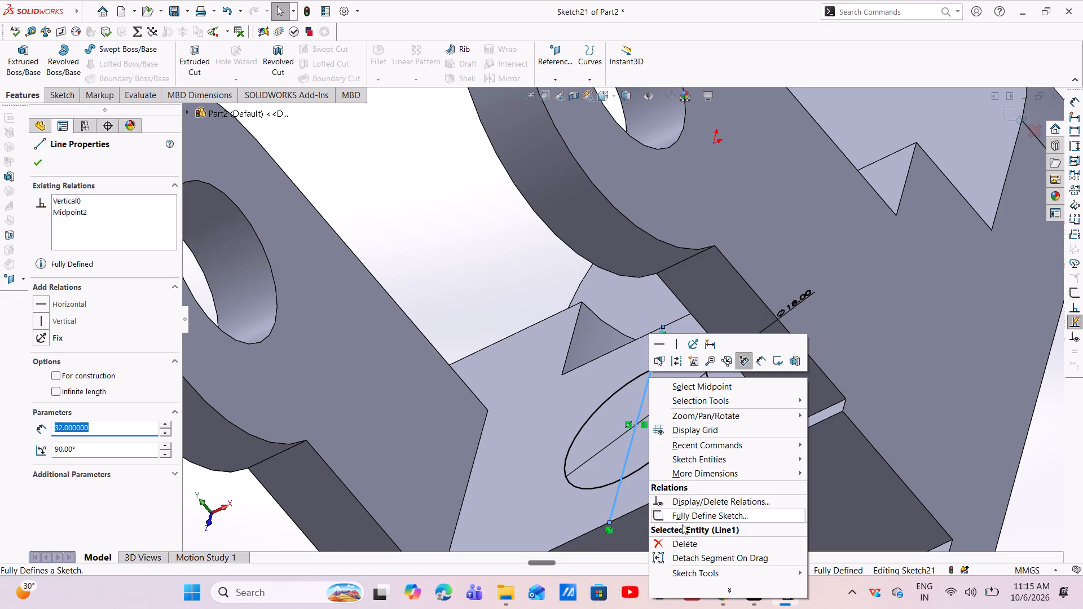
click(686, 541)
key(Escape)
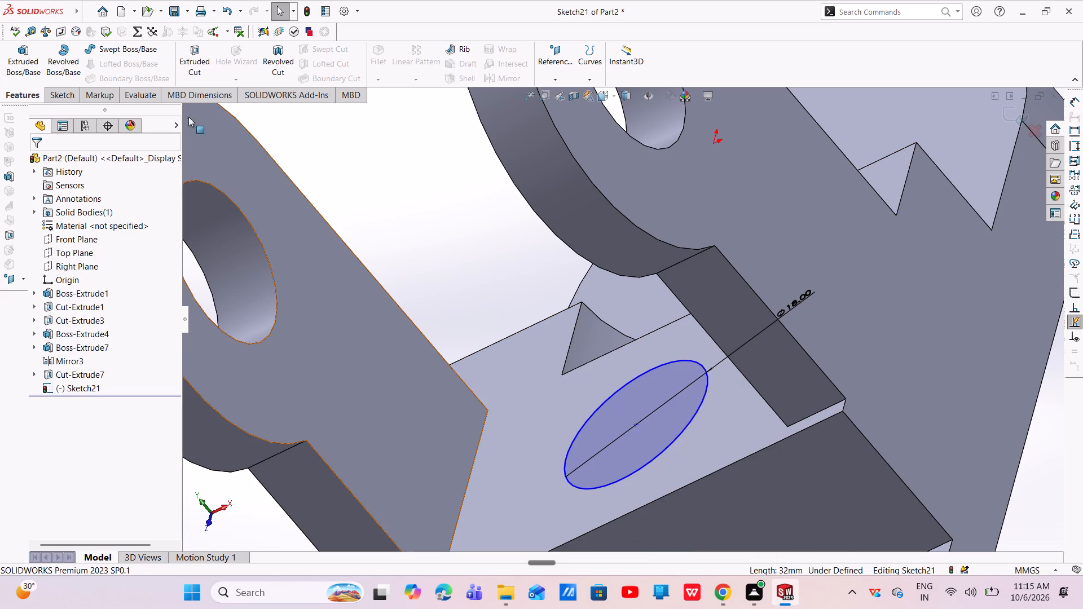
Cut the 18 mm circle into the face between the side lugs with a 12 mm blind Extruded Cut.
click(187, 56)
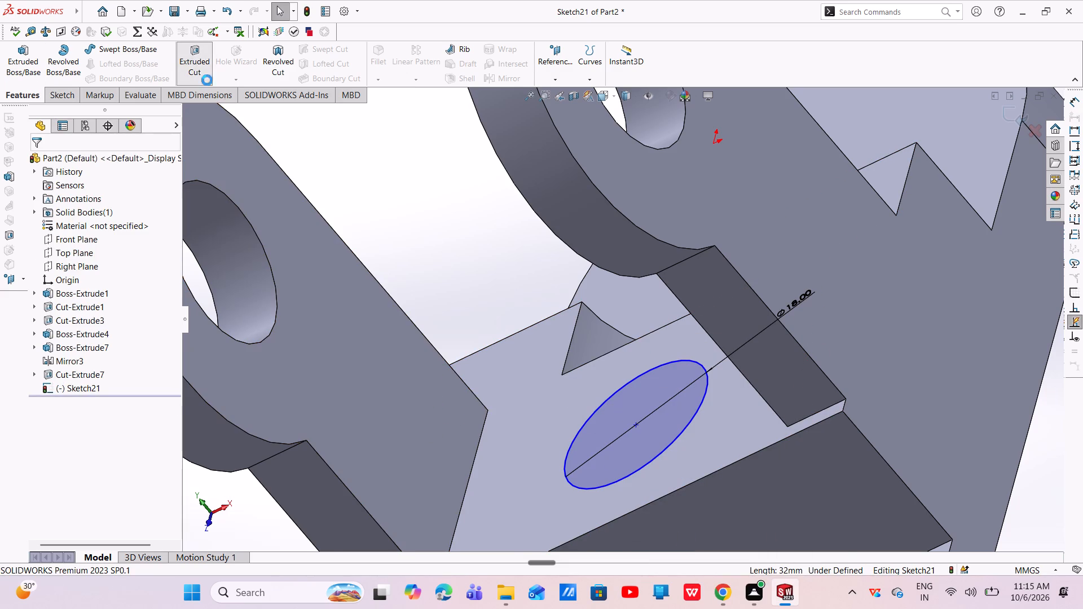
scroll(588, 373, up, 4)
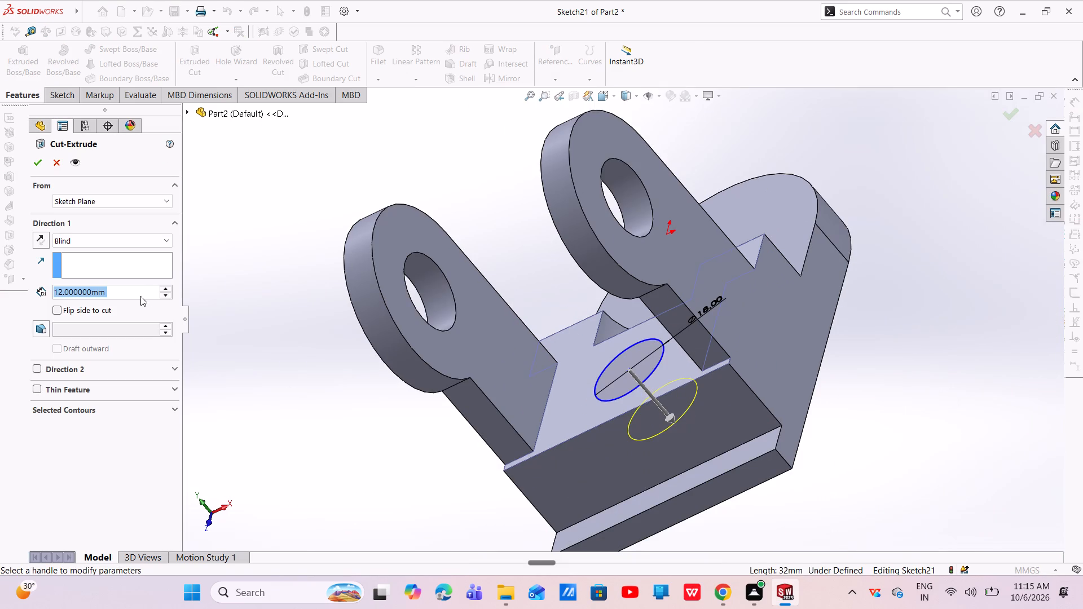
click(33, 167)
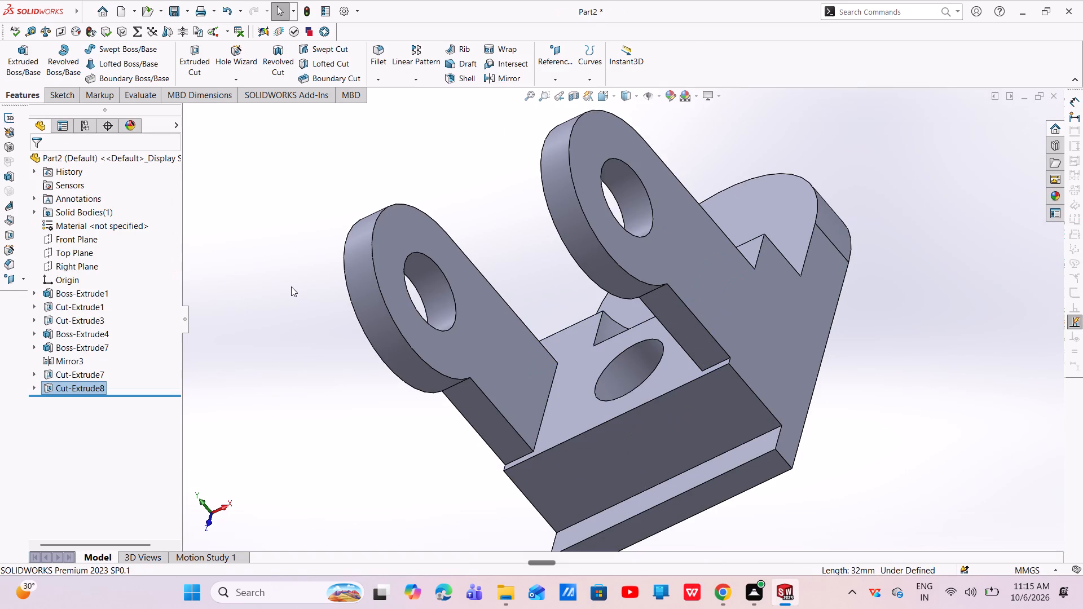
Open a new sketch on the bracket's outer side face, which includes one lug's profile, and view it straight on.
scroll(579, 378, up, 2)
middle_drag(565, 347, 583, 362)
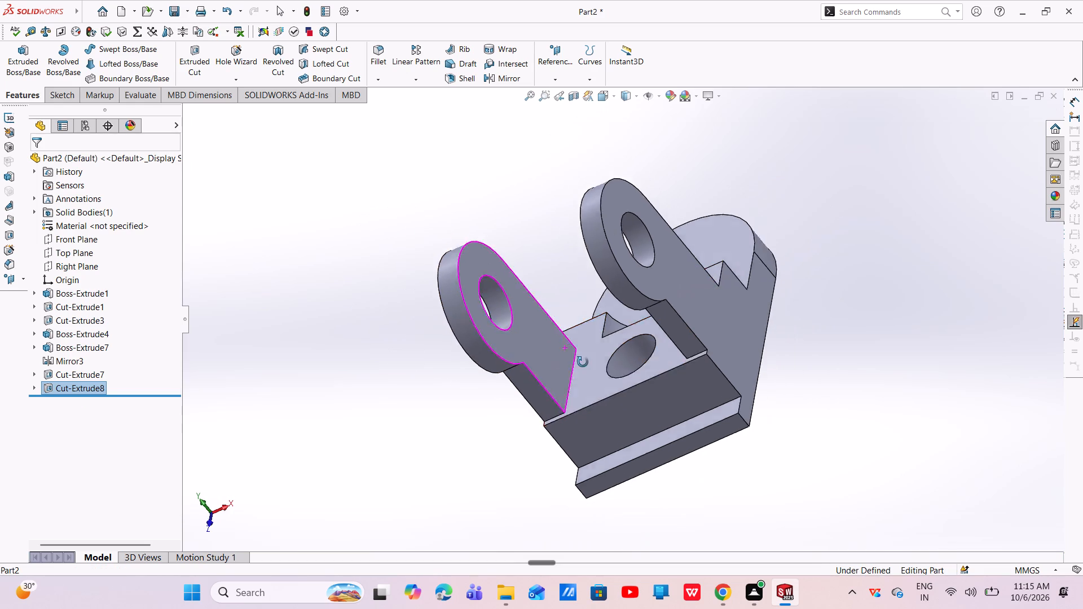
middle_drag(583, 362, 556, 355)
scroll(556, 355, up, 1)
click(701, 326)
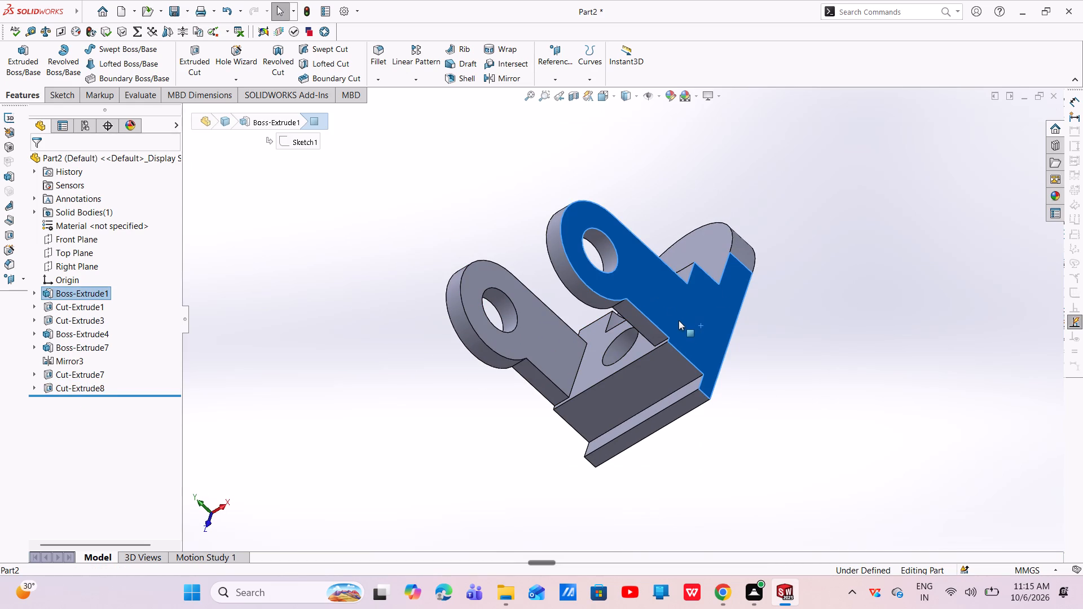
right_click(679, 320)
click(701, 303)
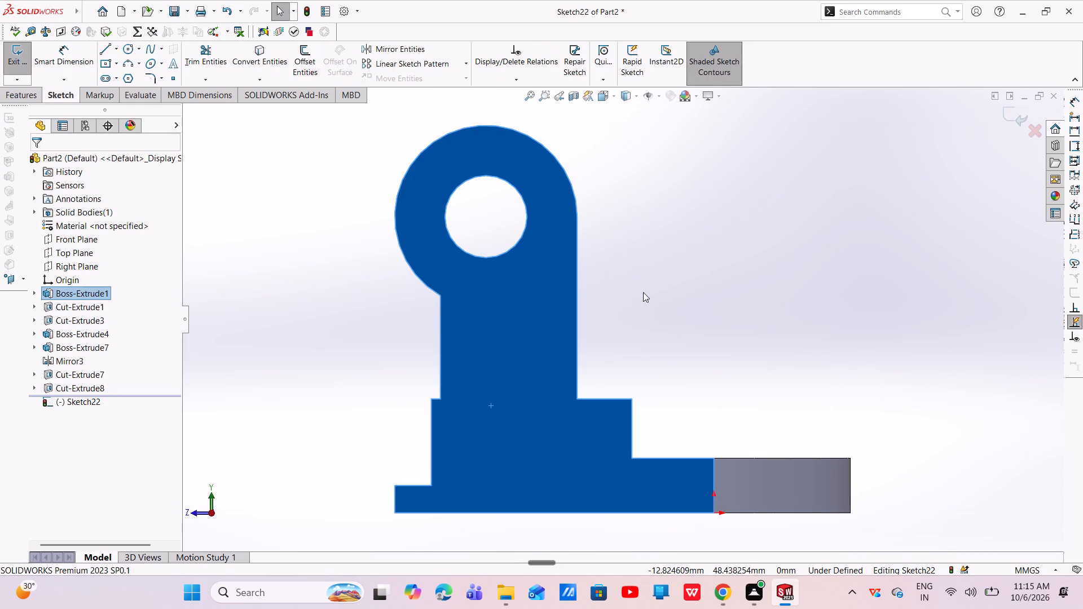
middle_drag(609, 343, 679, 486)
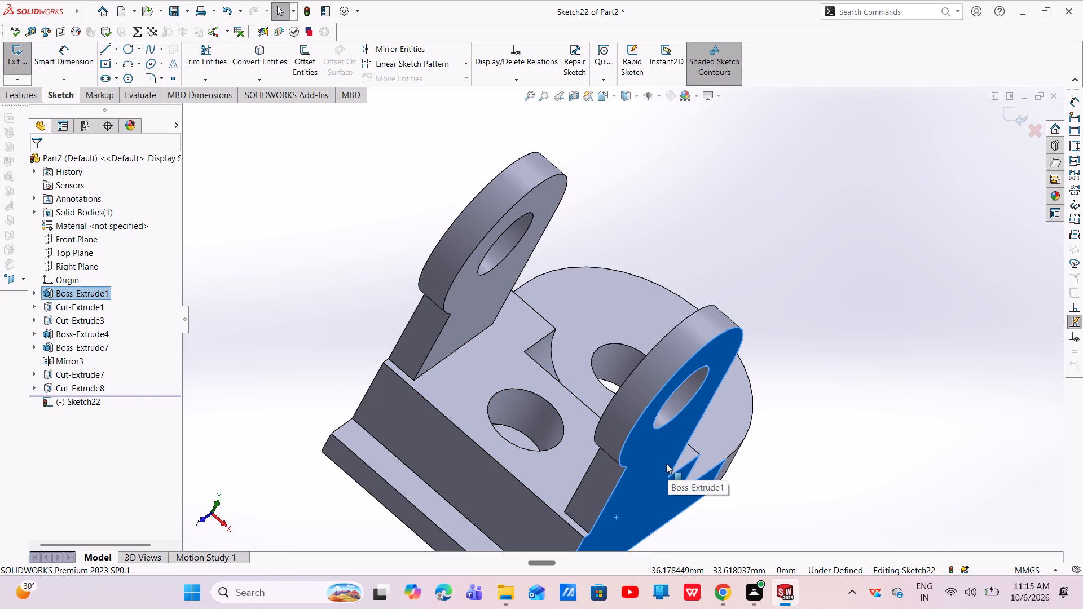
scroll(658, 452, up, 4)
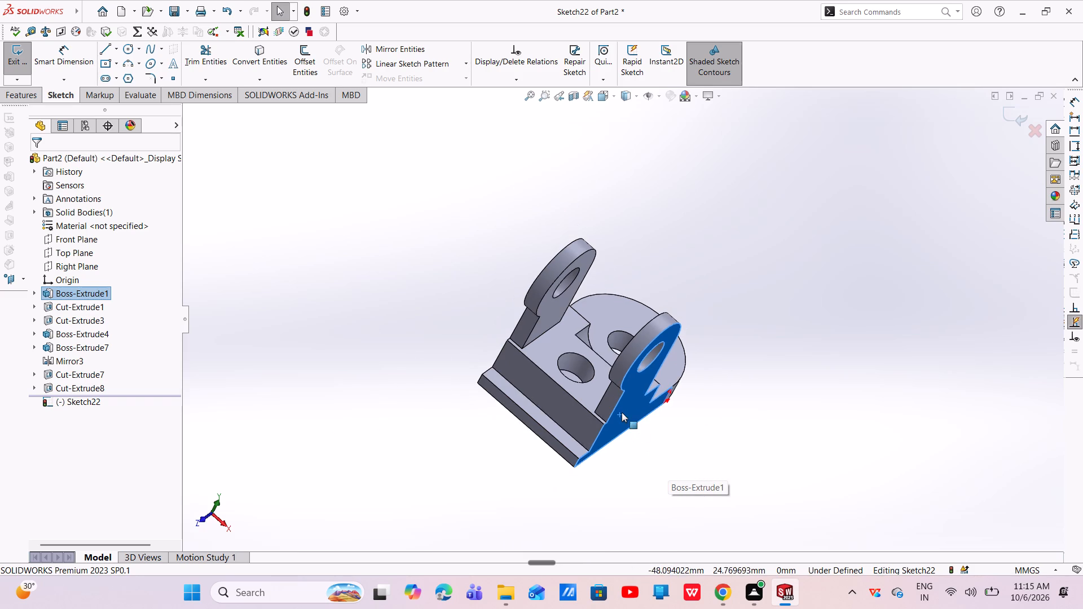
right_click(621, 410)
drag(462, 495, 455, 495)
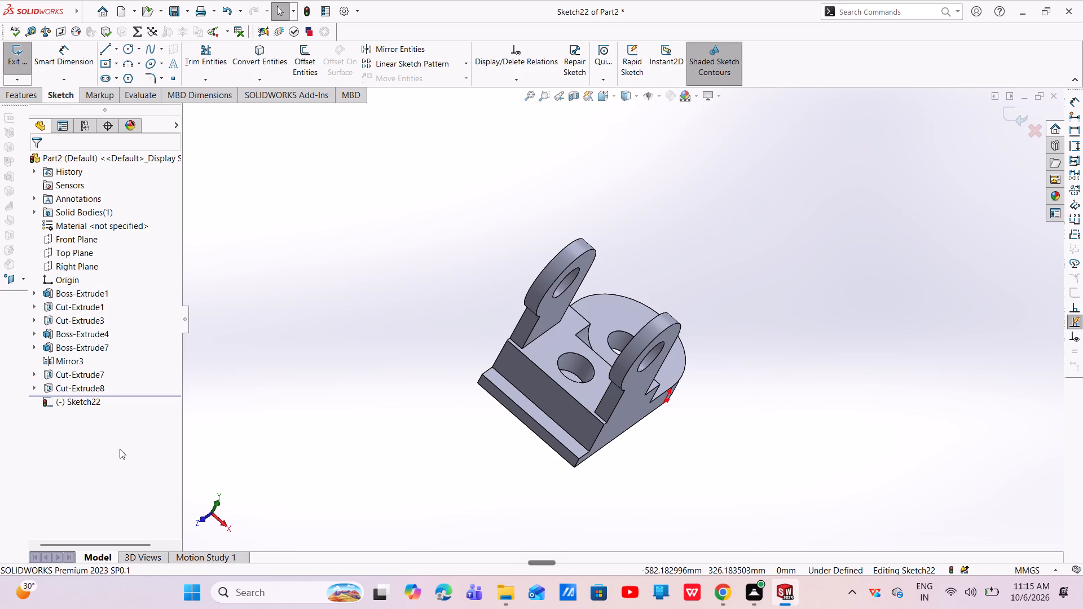
click(77, 402)
click(101, 384)
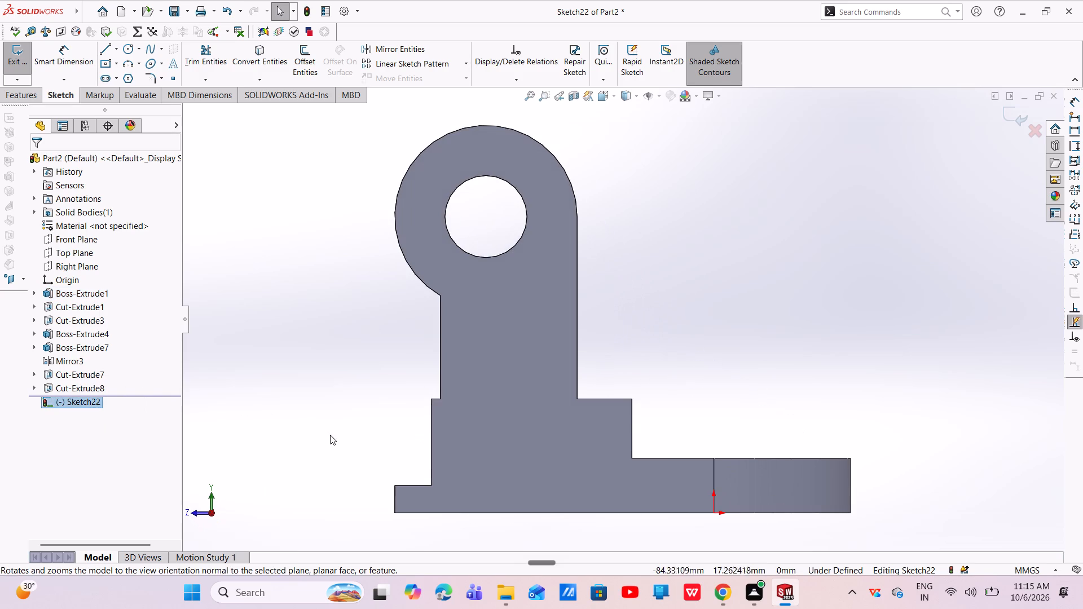
key(Escape)
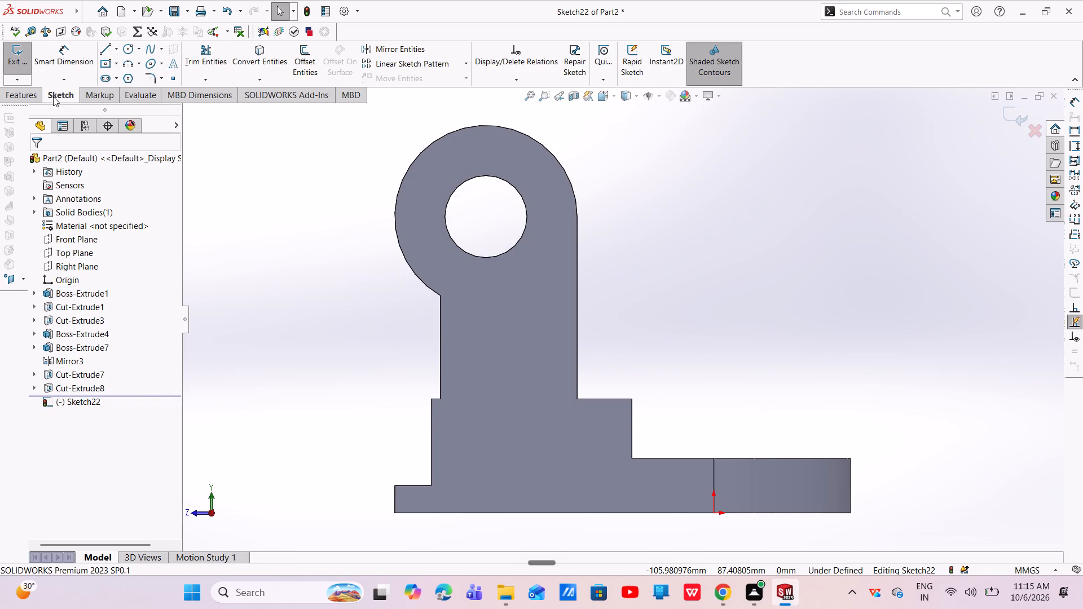
Sketch a horizontal line about 15 mm long from the lug's base corner inward along the top of the base block.
click(129, 48)
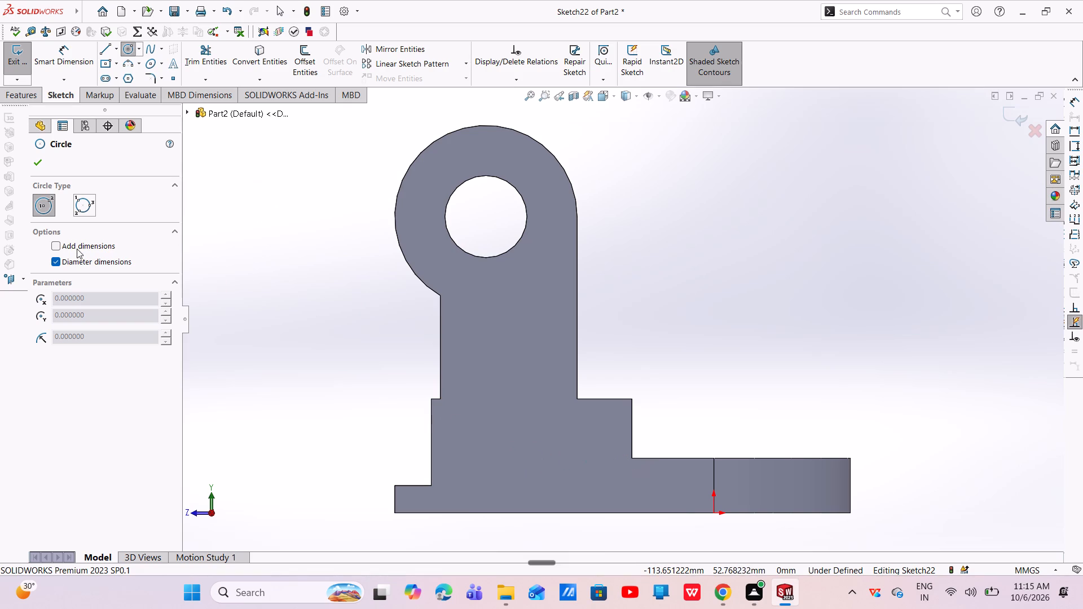
click(103, 51)
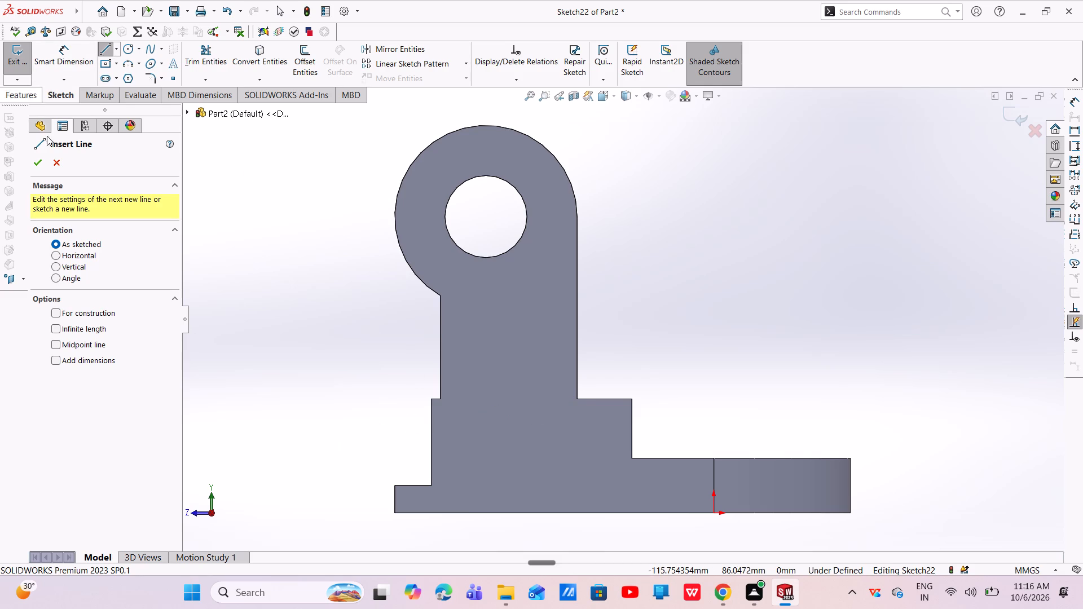
click(578, 398)
click(509, 400)
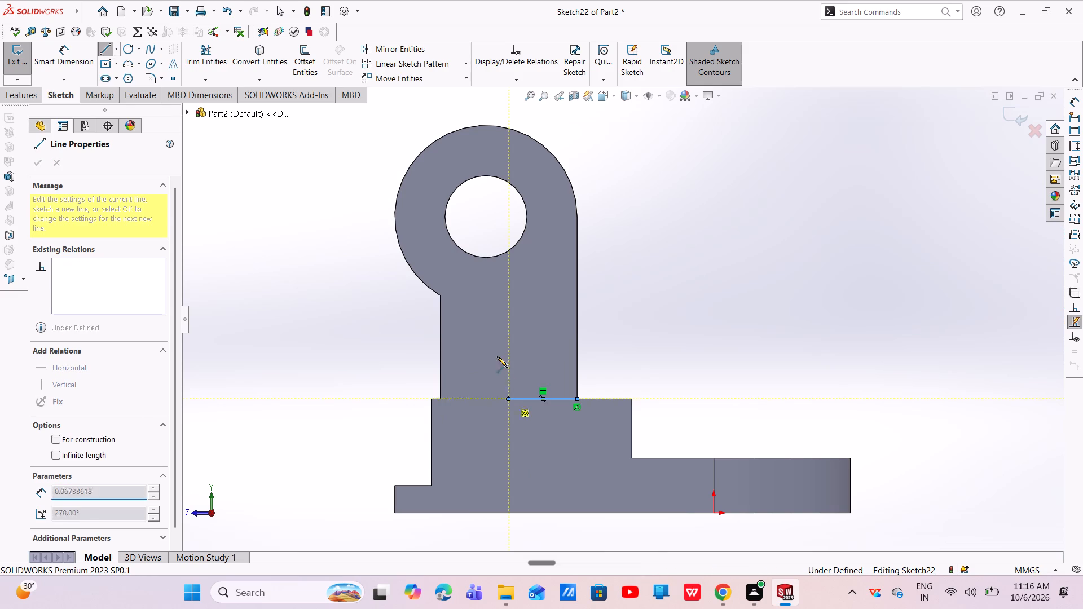
right_click(234, 298)
click(262, 307)
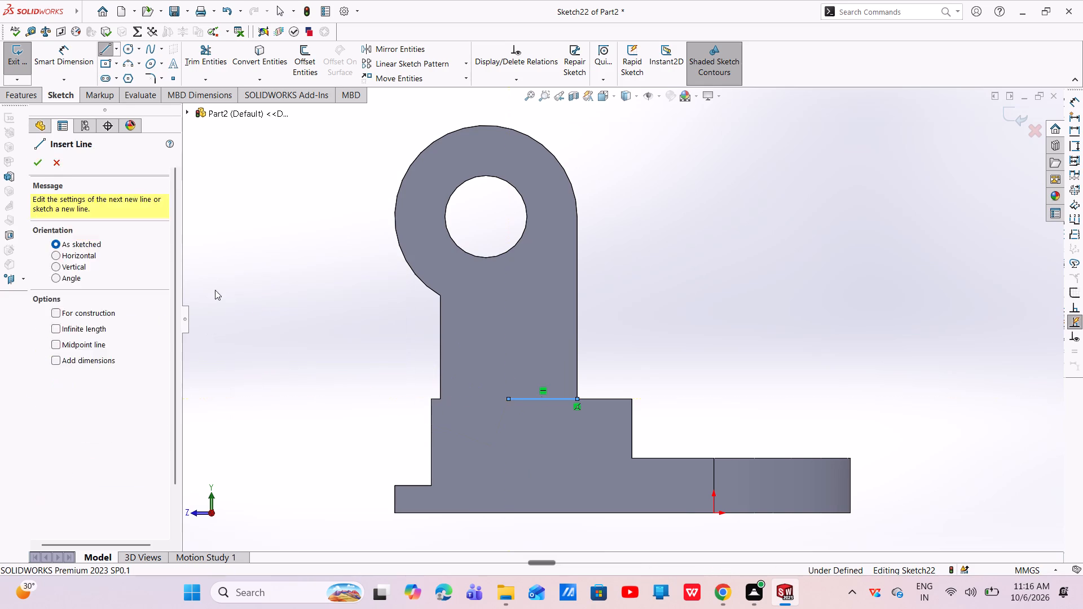
Dimension the horizontal line's length to 15 mm.
click(73, 55)
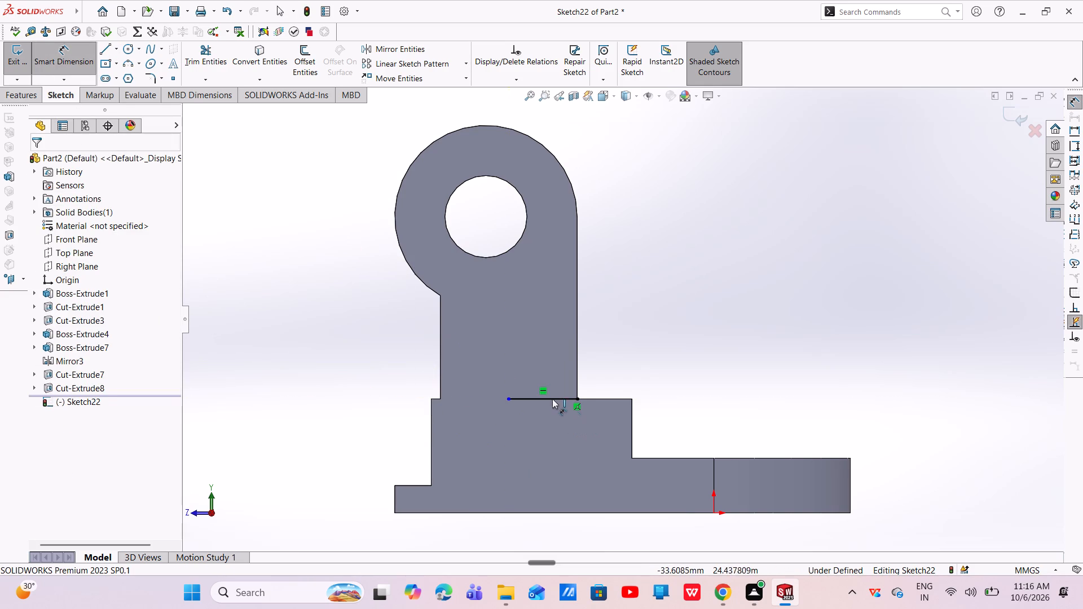
click(551, 397)
click(549, 359)
key(BackSpace)
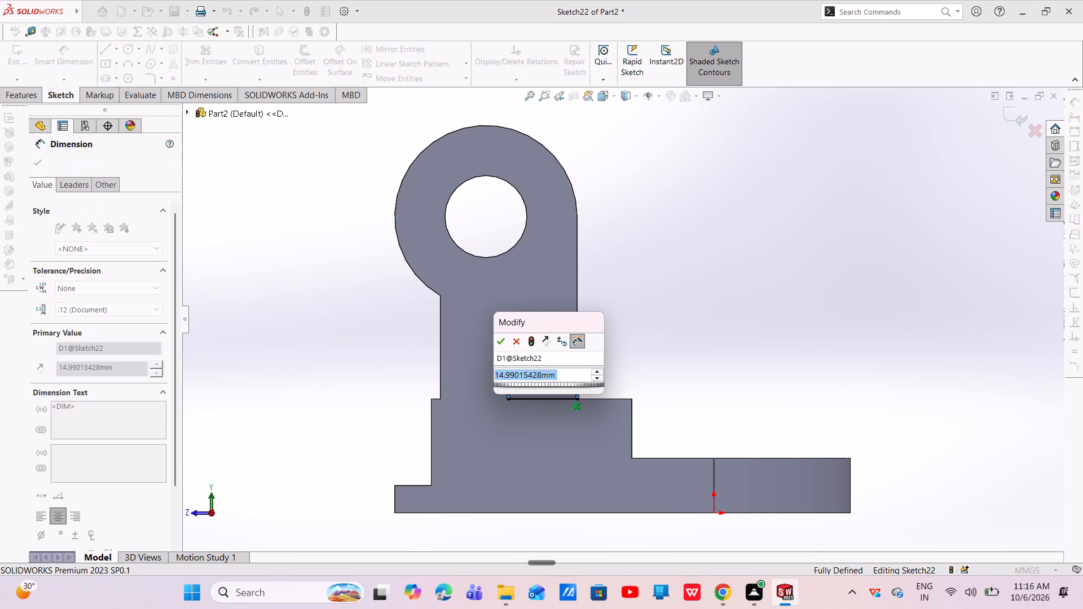
text(15)
key(Return)
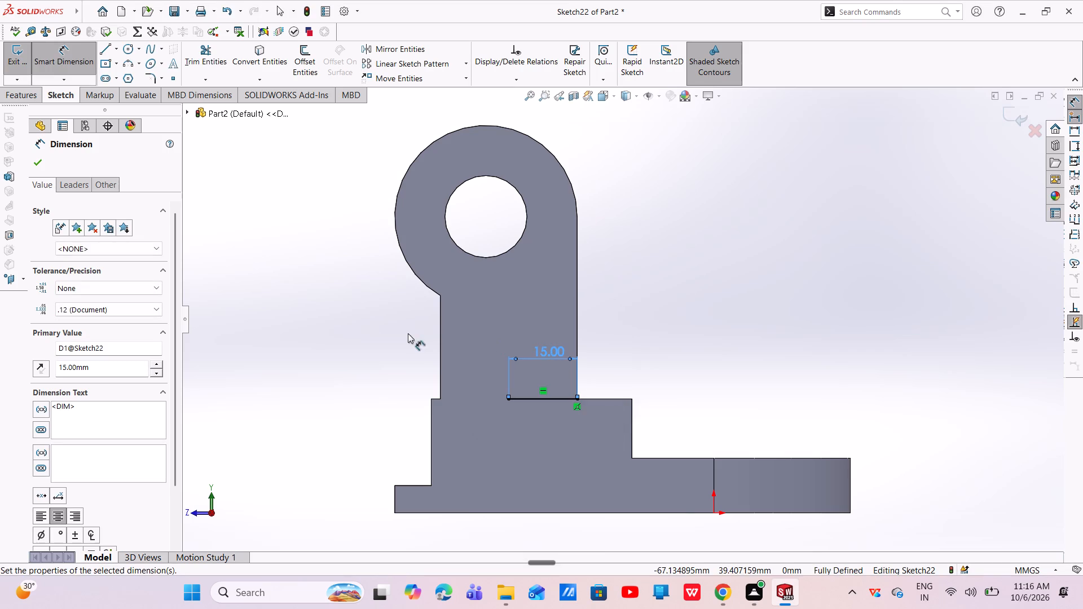
click(41, 160)
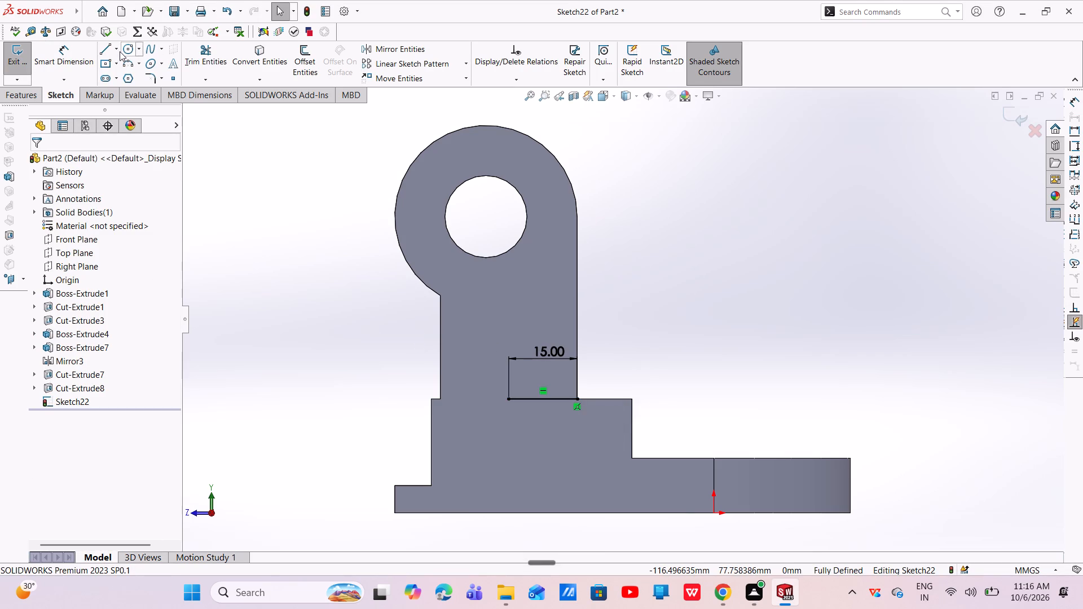
Sketch a 13 mm vertical line downward from the inner end of the horizontal line, level with the plate's top edge.
click(128, 47)
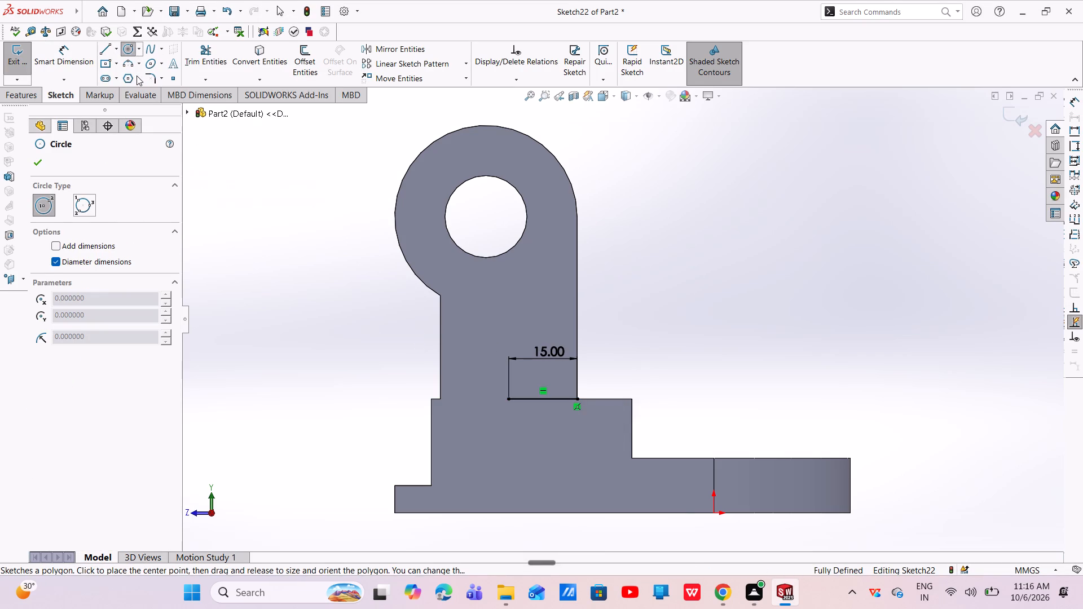
key(Escape)
click(100, 51)
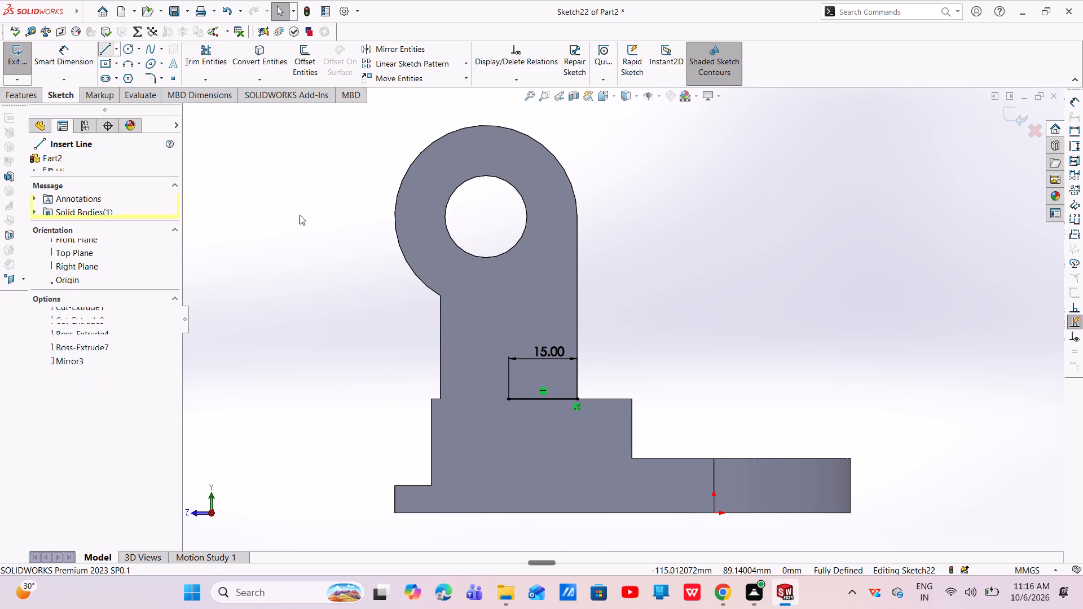
click(509, 399)
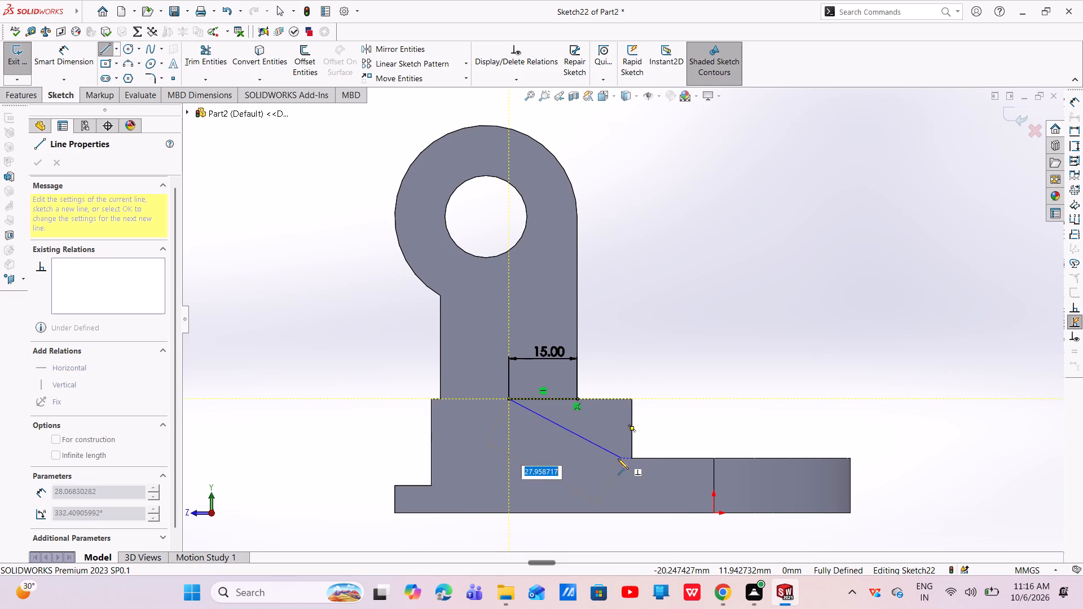
click(508, 458)
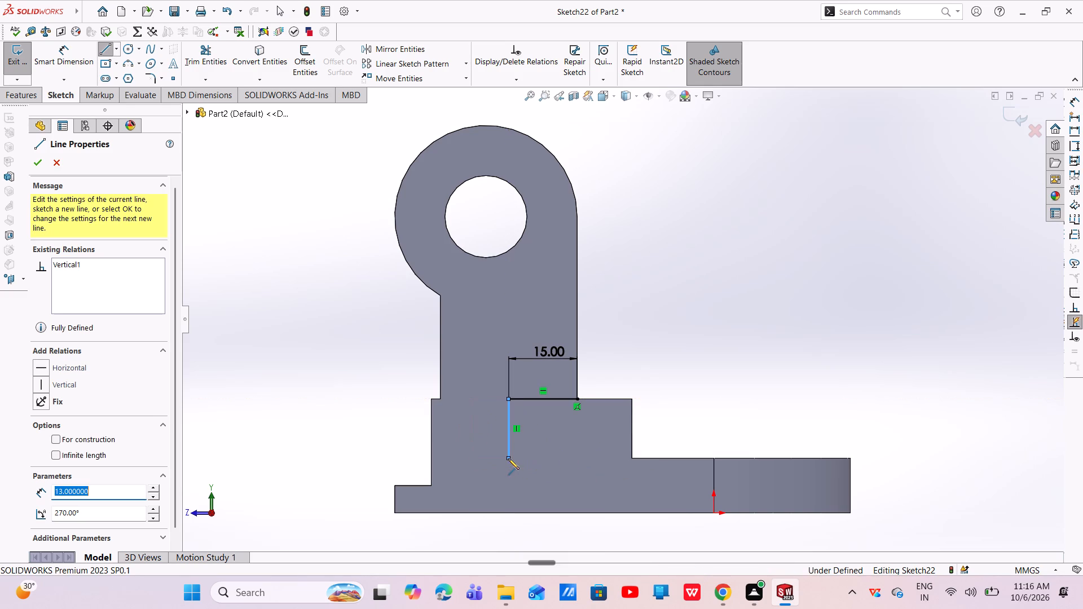
key(Escape)
key(Escape)
Sketch a circle about 11.7 mm in diameter centred on the vertical line's lower endpoint.
click(129, 45)
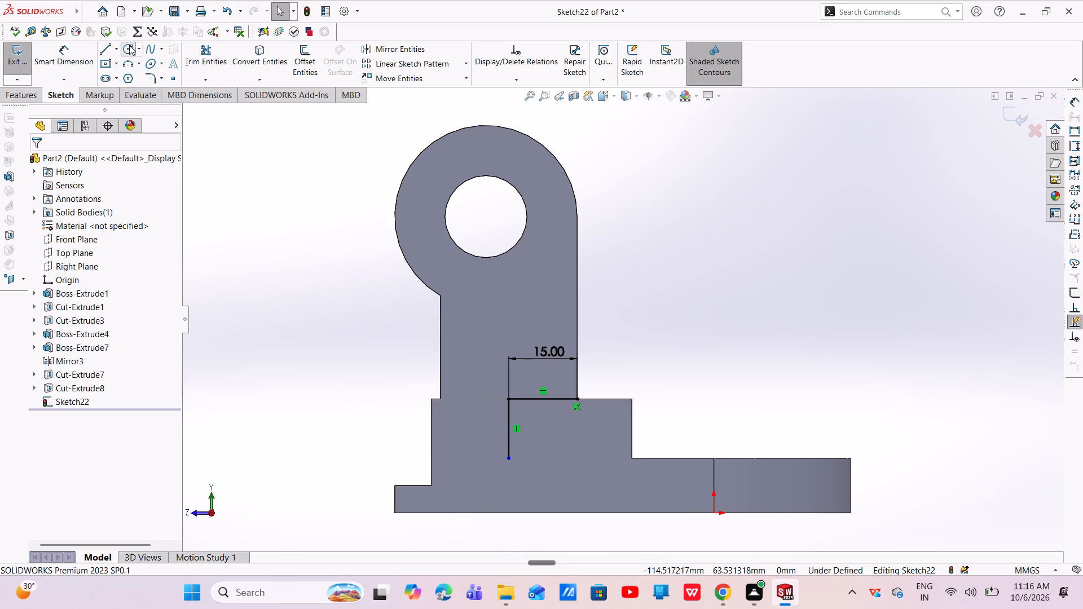
click(508, 457)
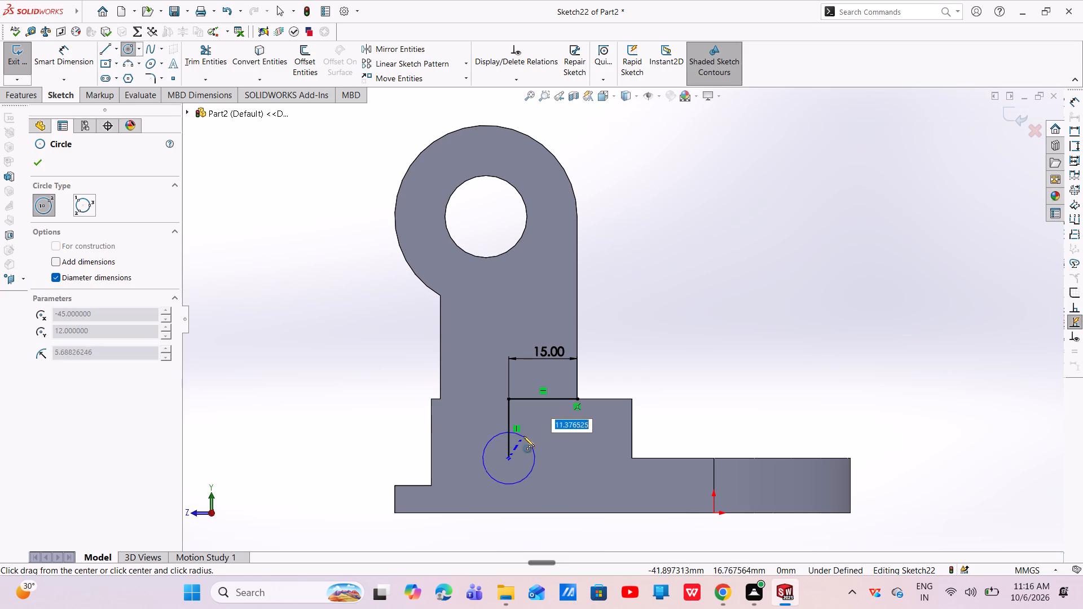
click(523, 436)
key(Escape)
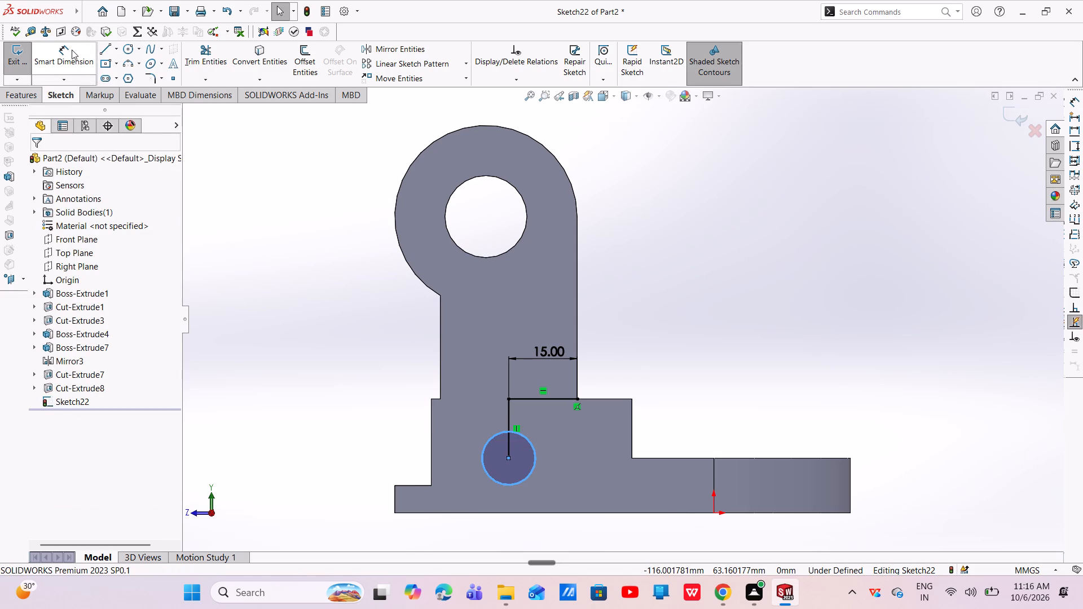
Dimension the new circle's diameter to 10 mm.
click(70, 50)
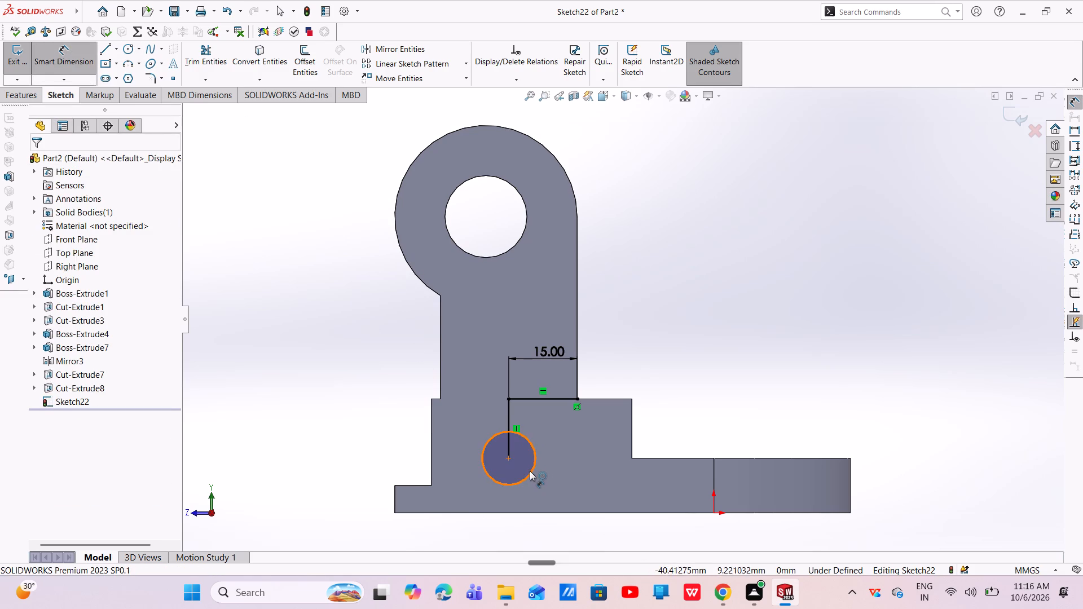
click(530, 471)
click(603, 457)
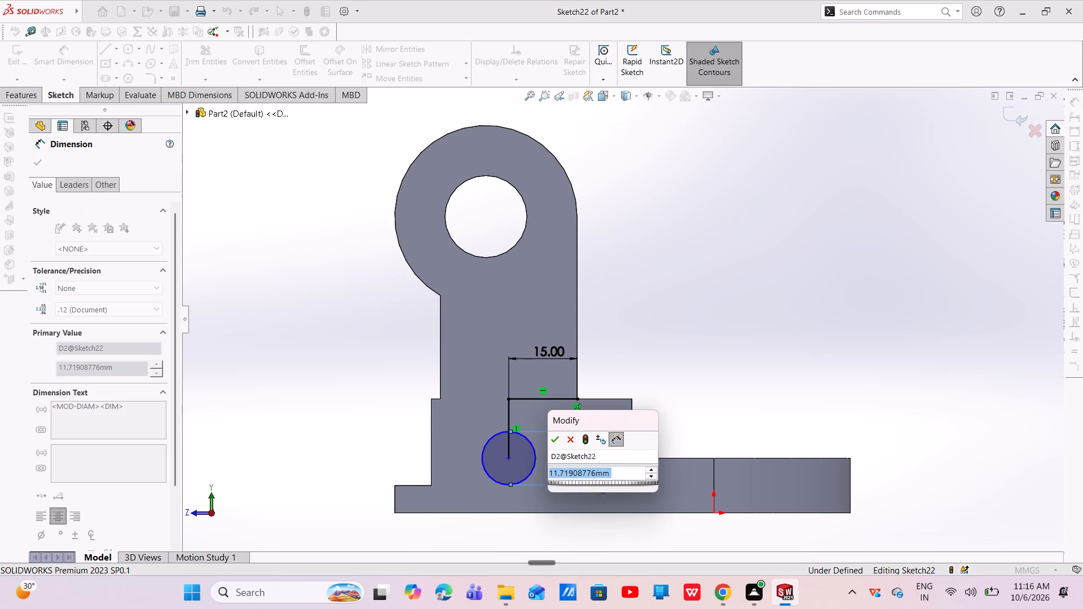
key(BackSpace)
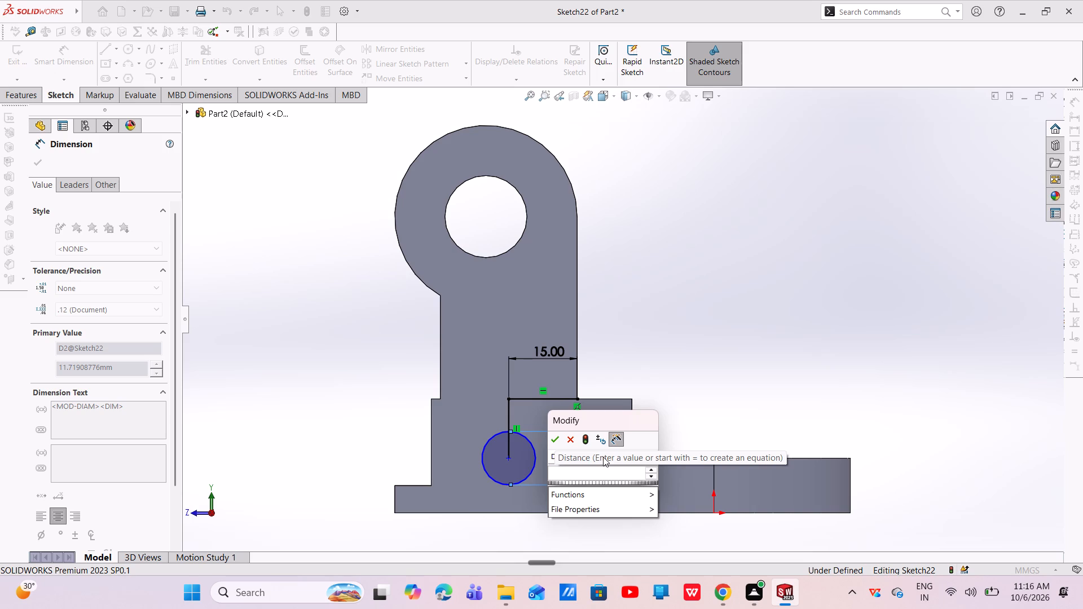
text(10)
key(Return)
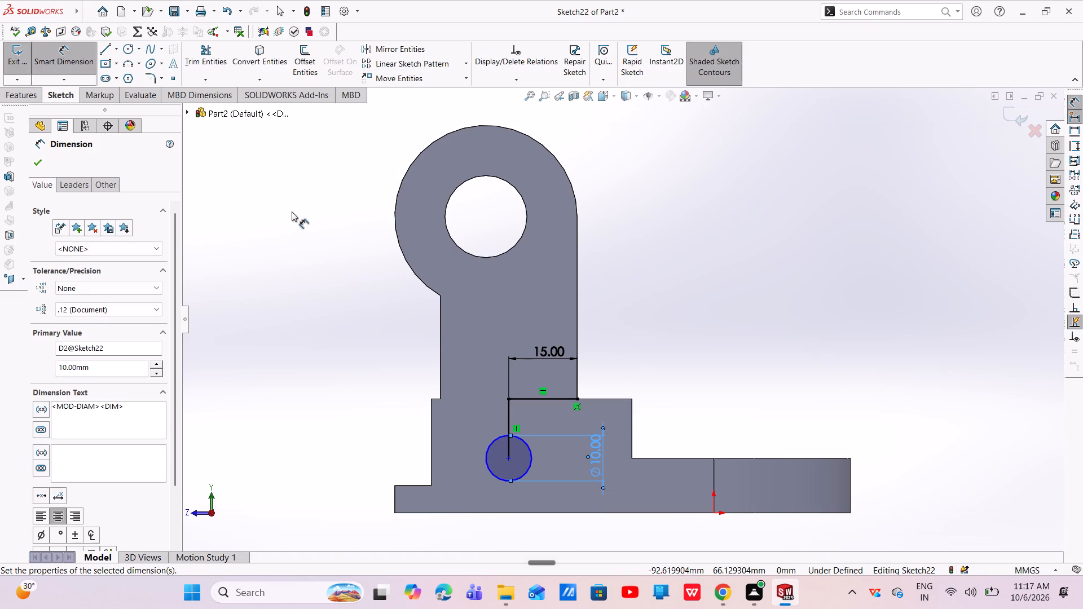
click(37, 164)
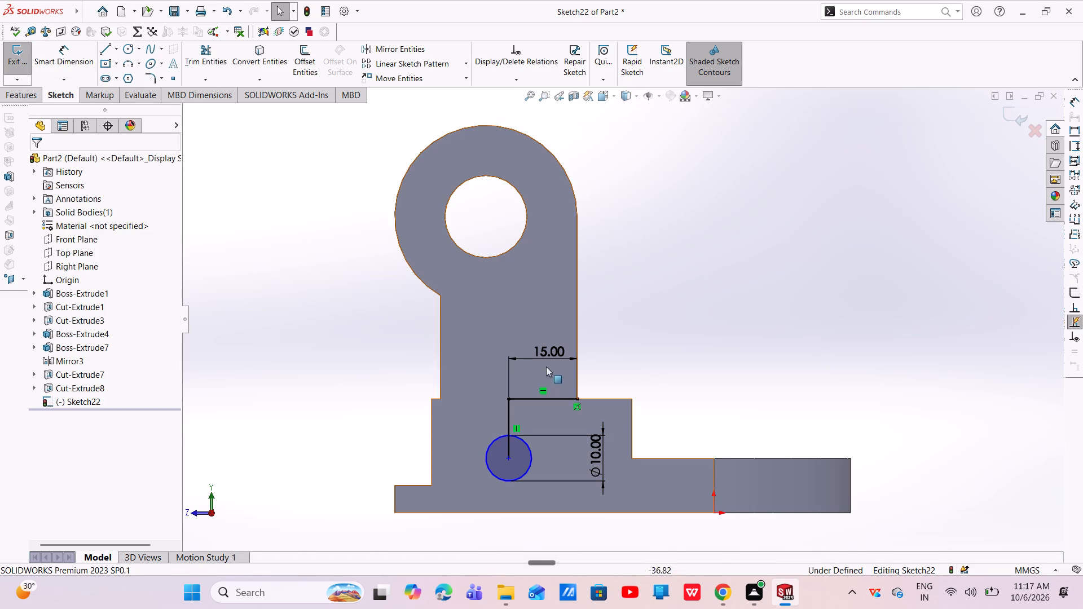
Delete the 15 mm line dimension and the 10 mm diameter dimension from the sketch.
click(547, 352)
right_click(547, 352)
click(576, 436)
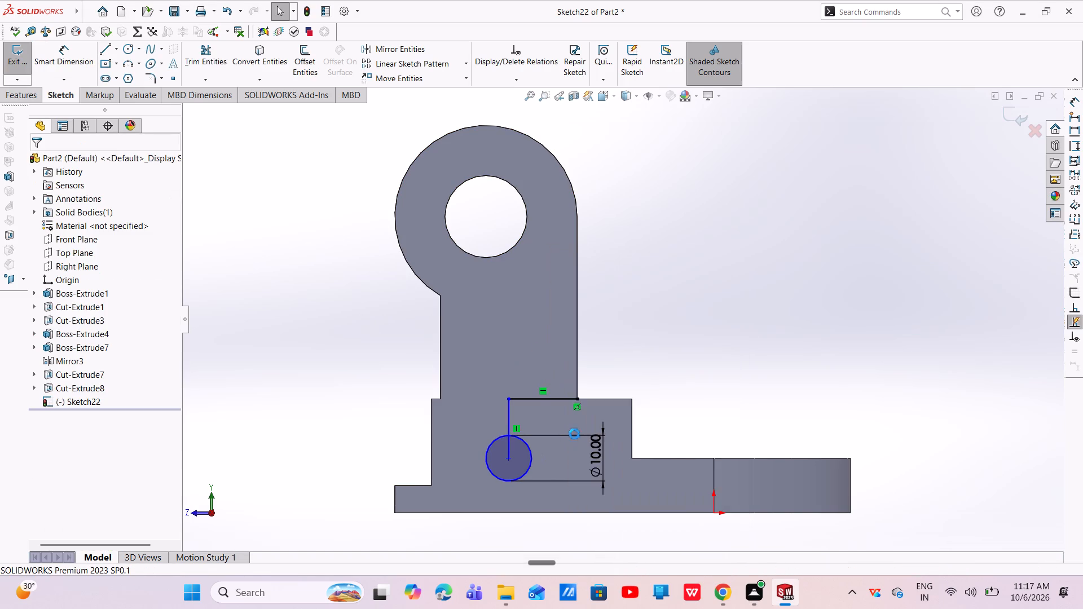
click(596, 450)
right_click(596, 450)
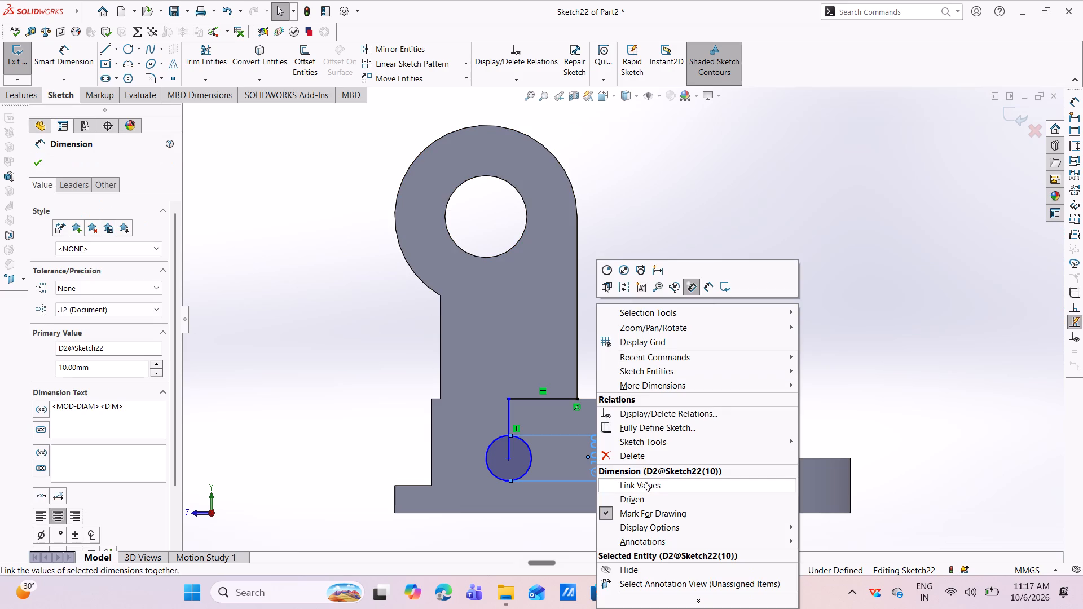
click(642, 456)
Delete the 15 mm horizontal line and the 13 mm vertical line from the sketch, keeping only the circle.
click(550, 395)
right_click(550, 395)
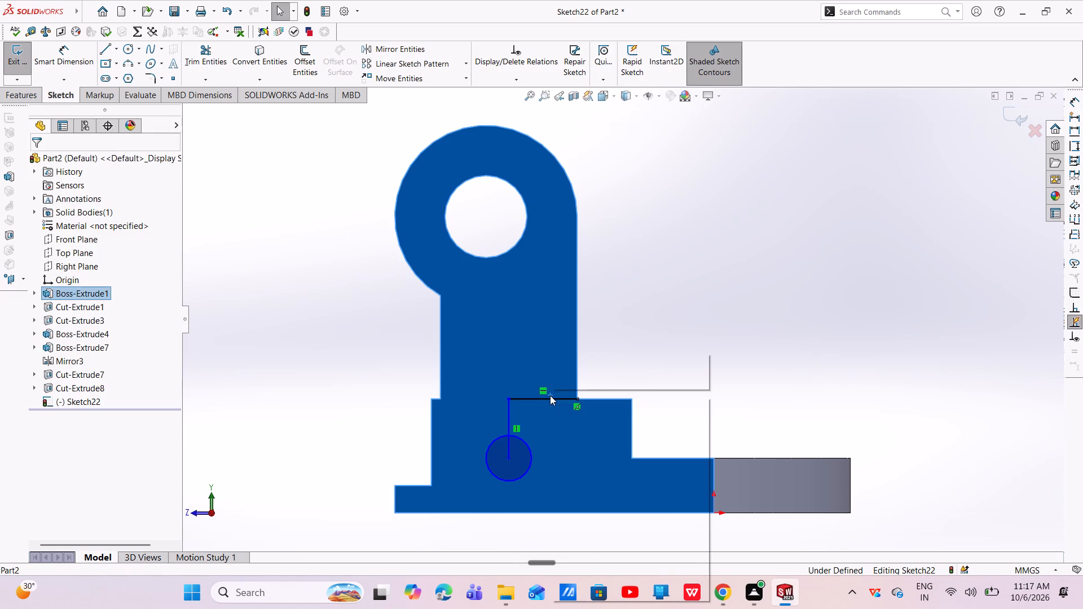
key(Escape)
key(Escape)
key(Escape)
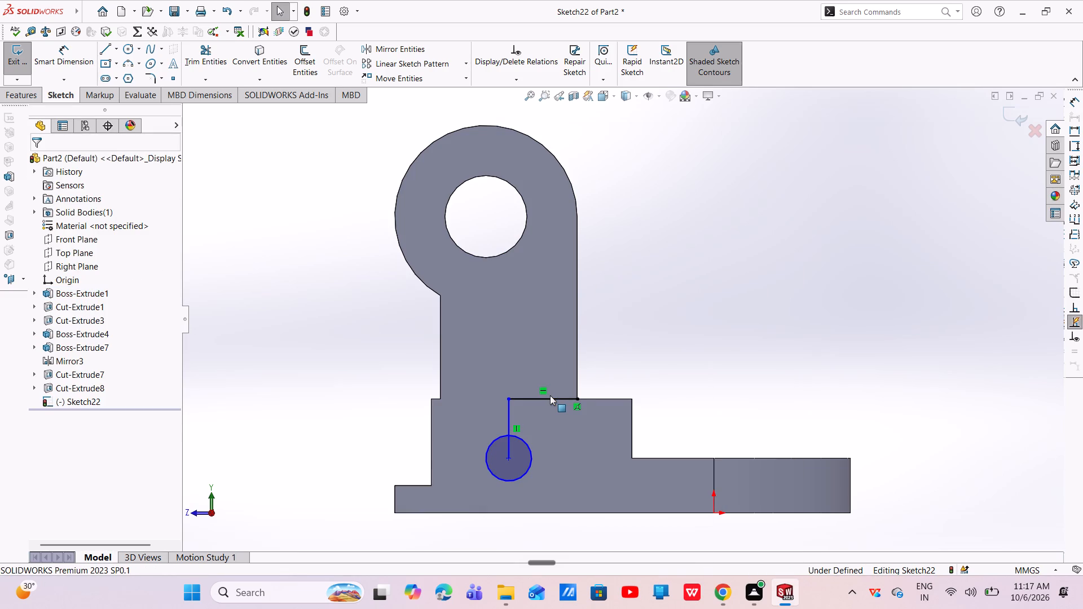
click(535, 399)
right_click(535, 399)
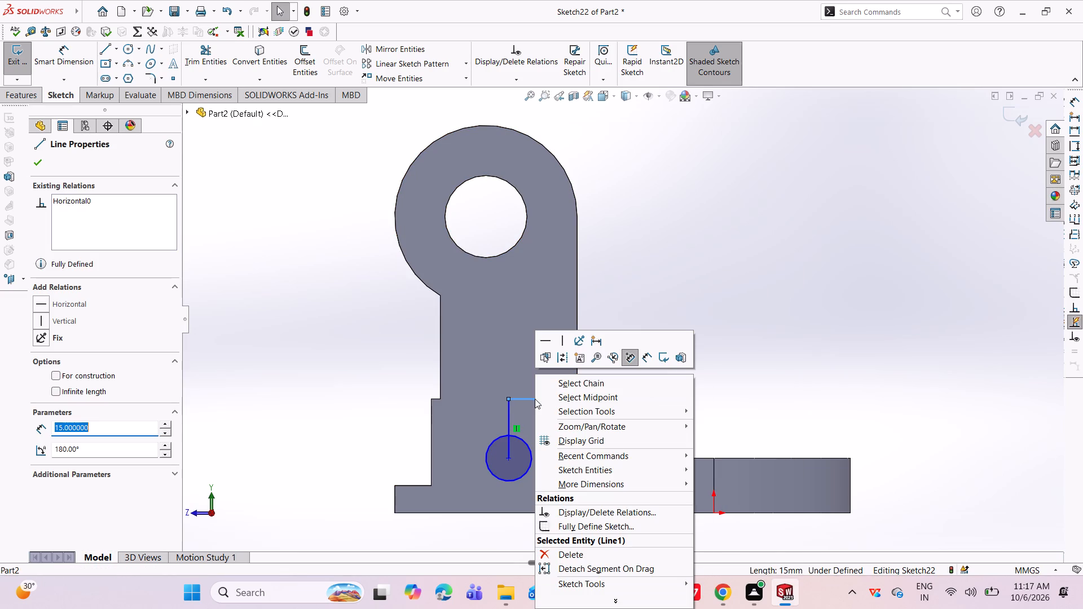
click(585, 549)
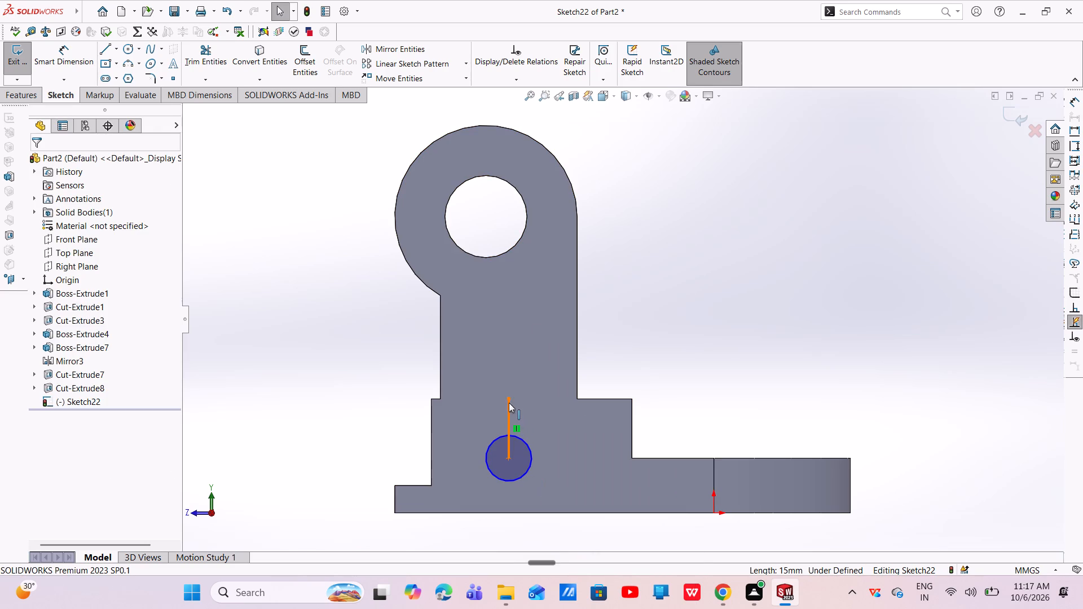
click(507, 413)
right_click(507, 413)
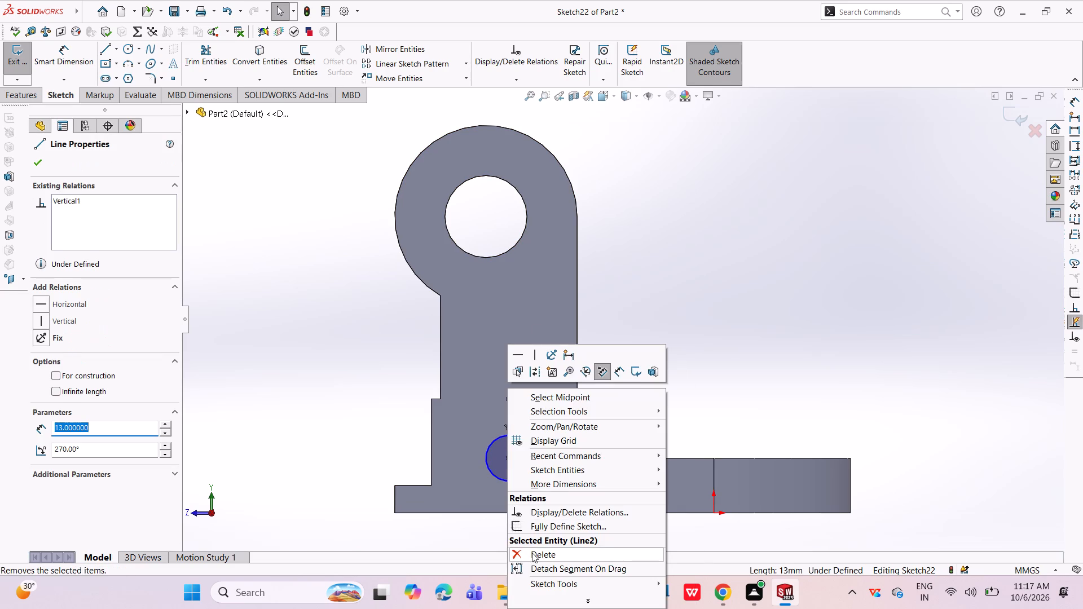
click(532, 553)
key(Escape)
key(Escape)
Dimension the remaining circle's diameter at 10 mm, placing the dimension below the base.
click(64, 54)
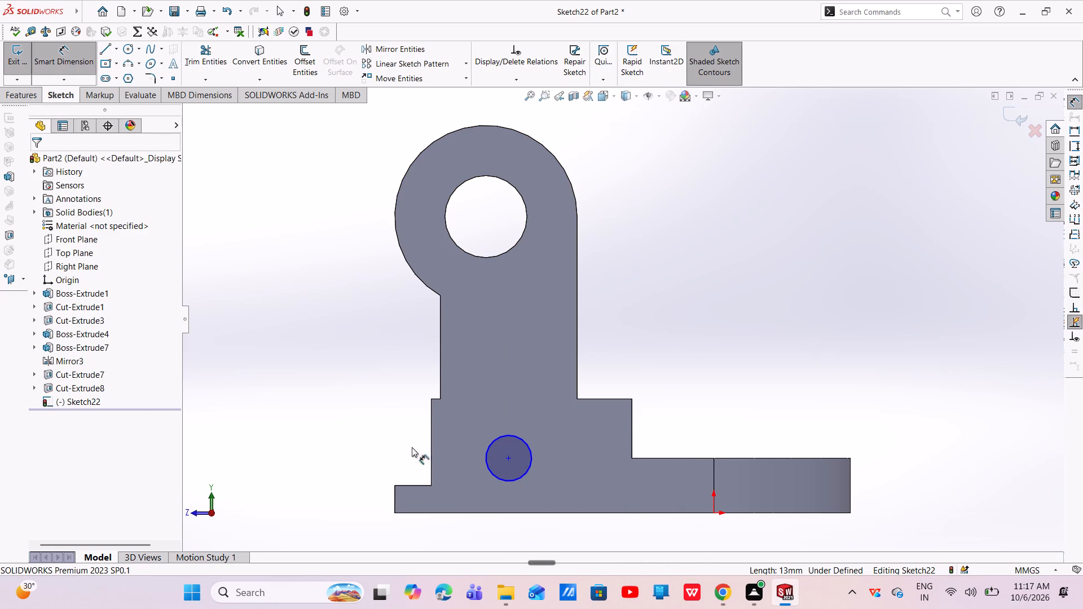
click(529, 465)
click(510, 541)
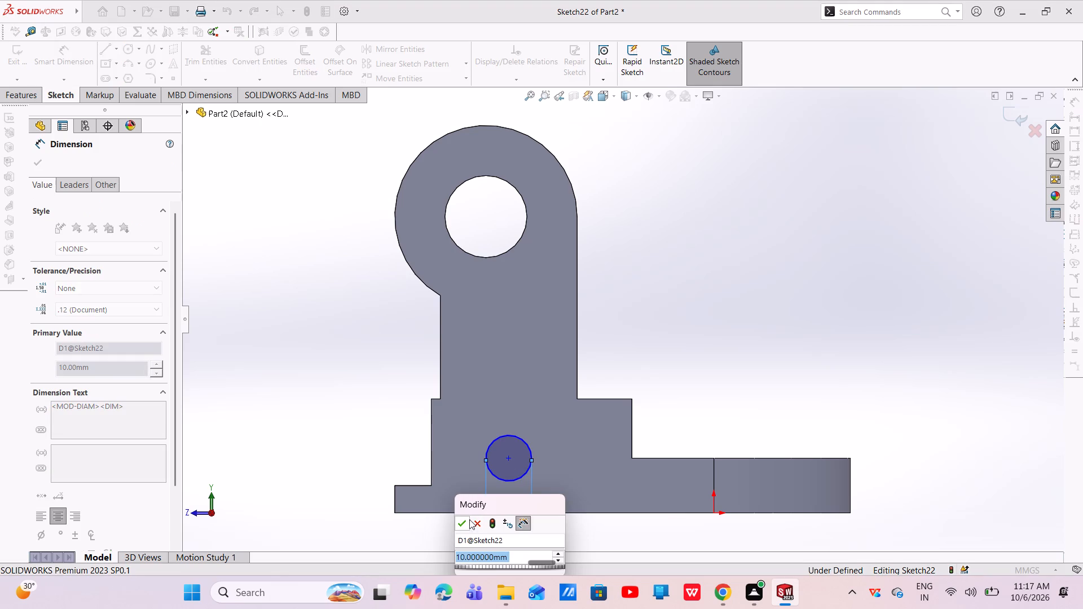
click(461, 523)
key(Escape)
key(Escape)
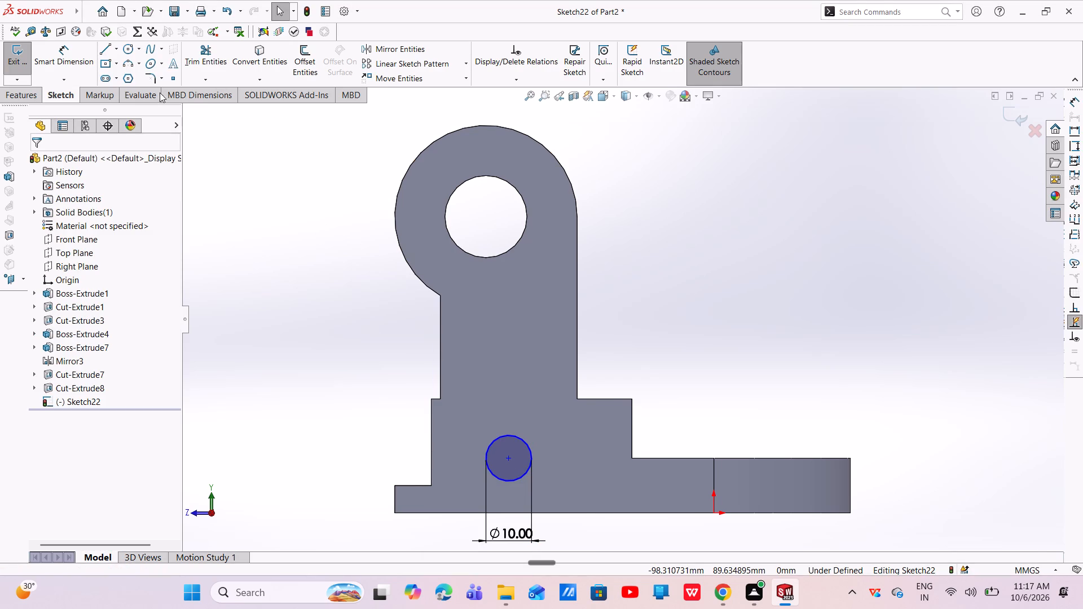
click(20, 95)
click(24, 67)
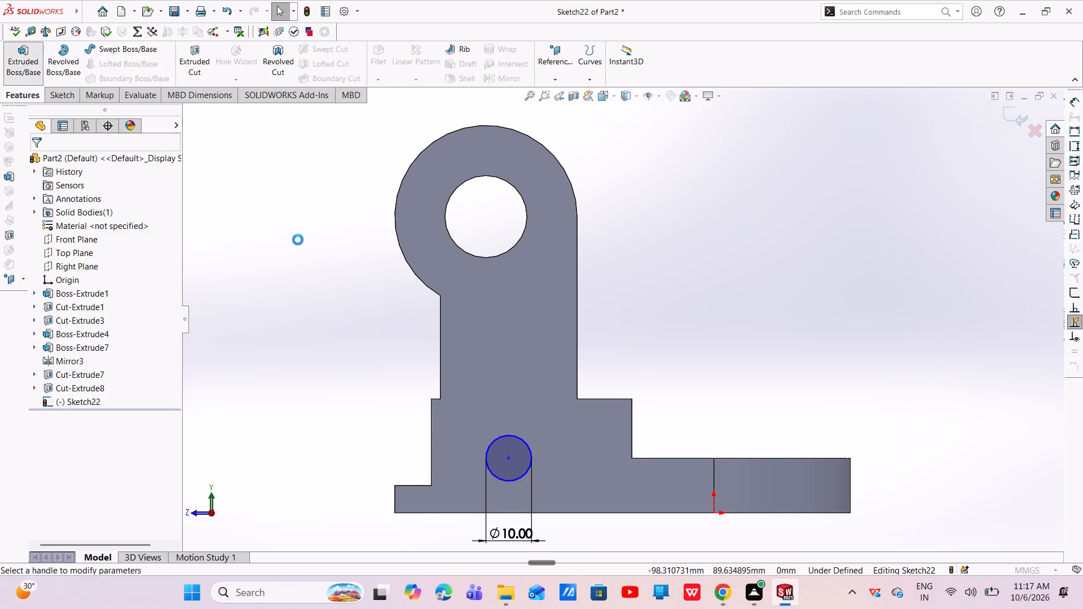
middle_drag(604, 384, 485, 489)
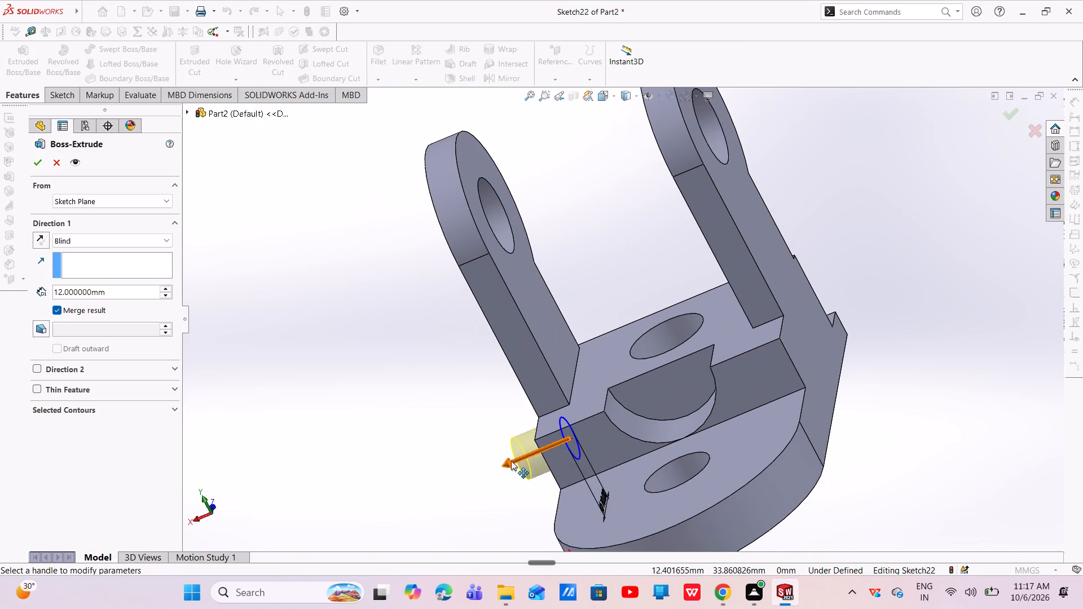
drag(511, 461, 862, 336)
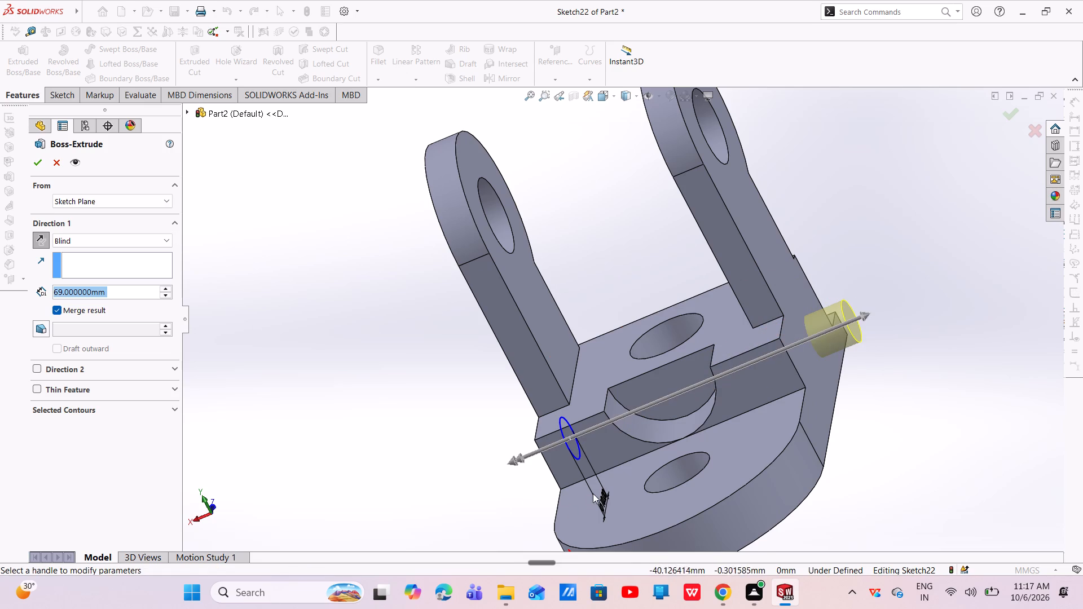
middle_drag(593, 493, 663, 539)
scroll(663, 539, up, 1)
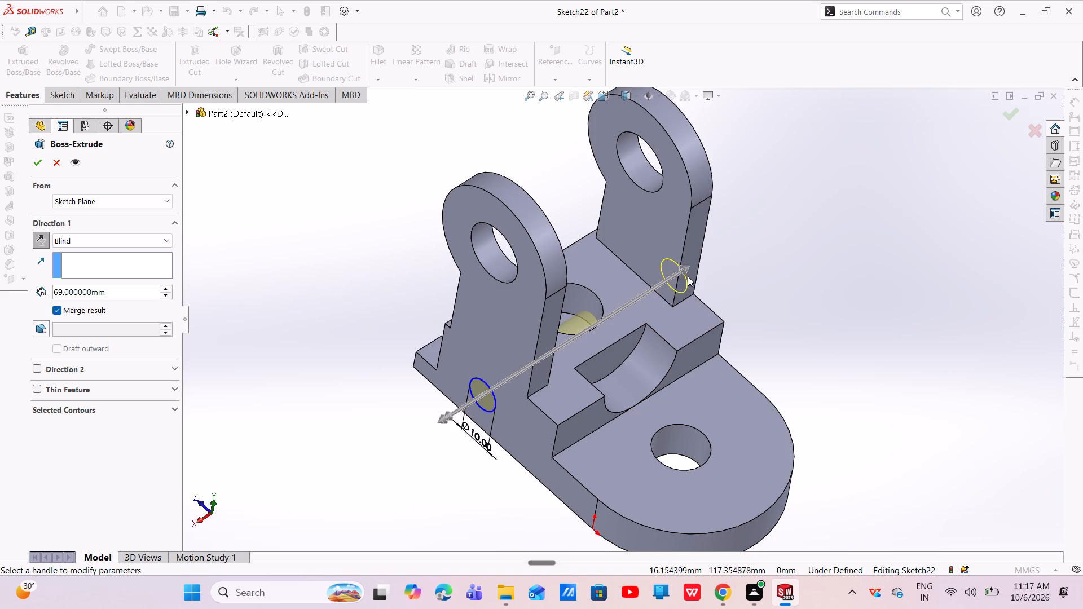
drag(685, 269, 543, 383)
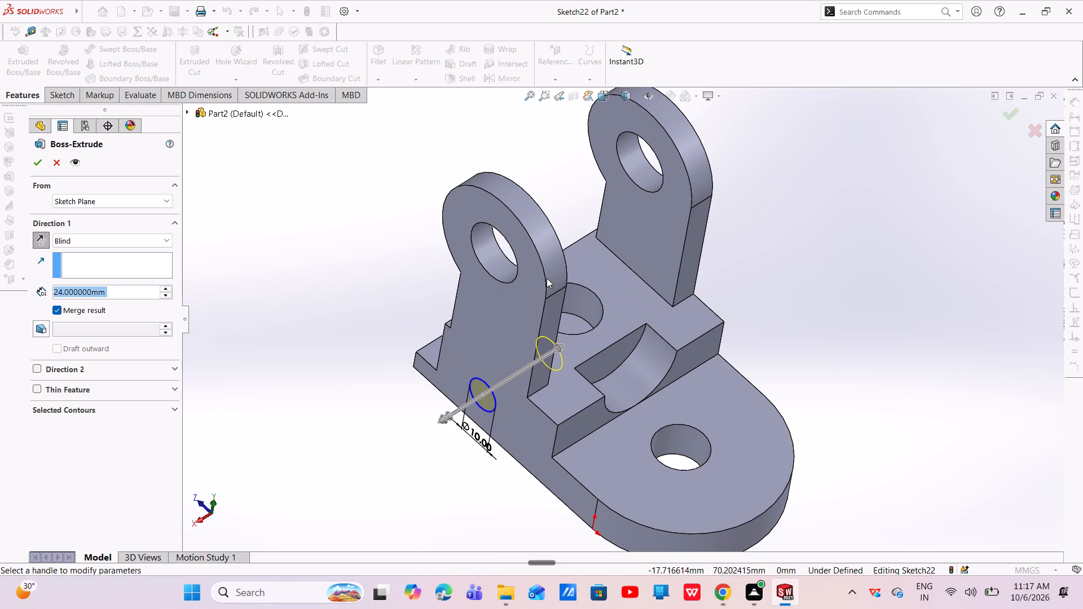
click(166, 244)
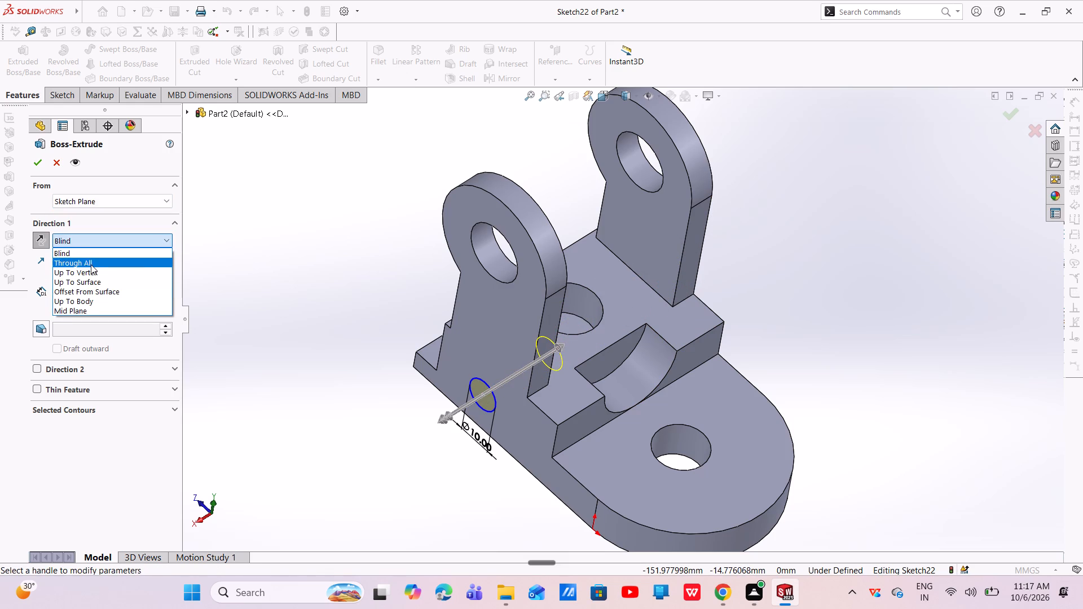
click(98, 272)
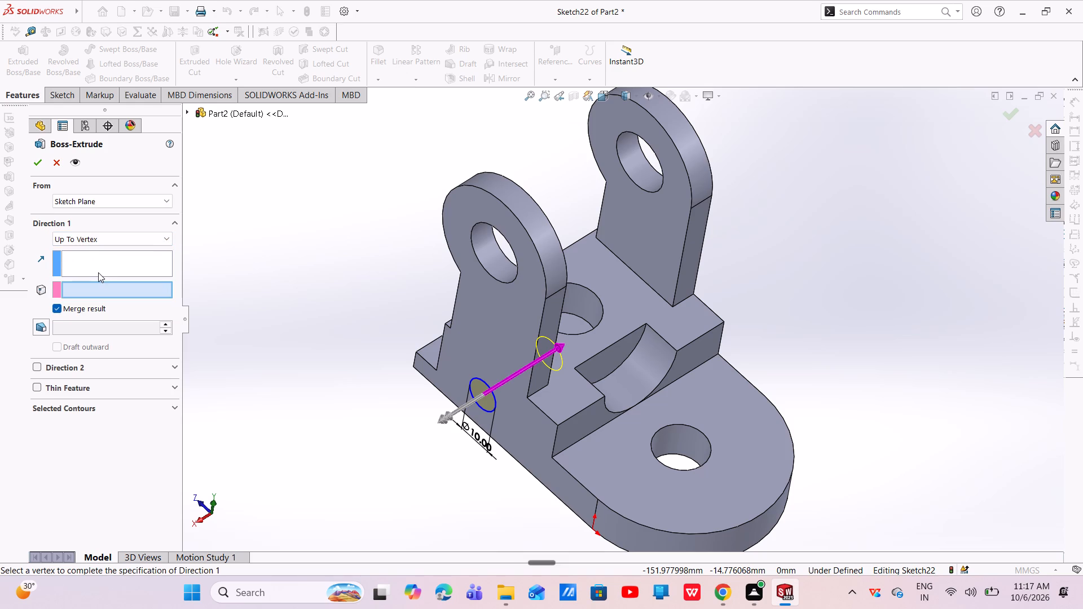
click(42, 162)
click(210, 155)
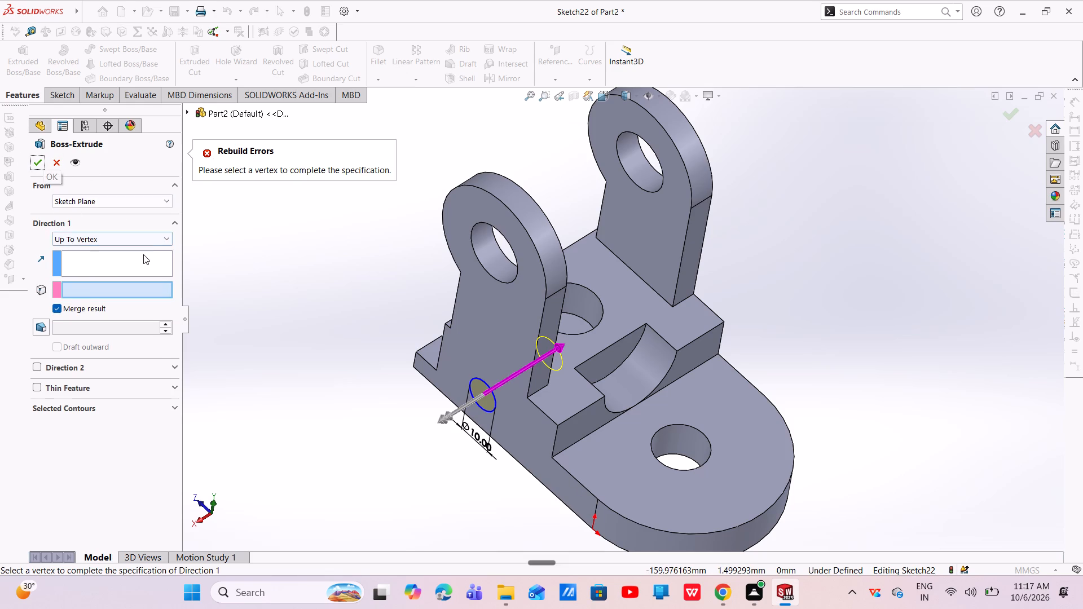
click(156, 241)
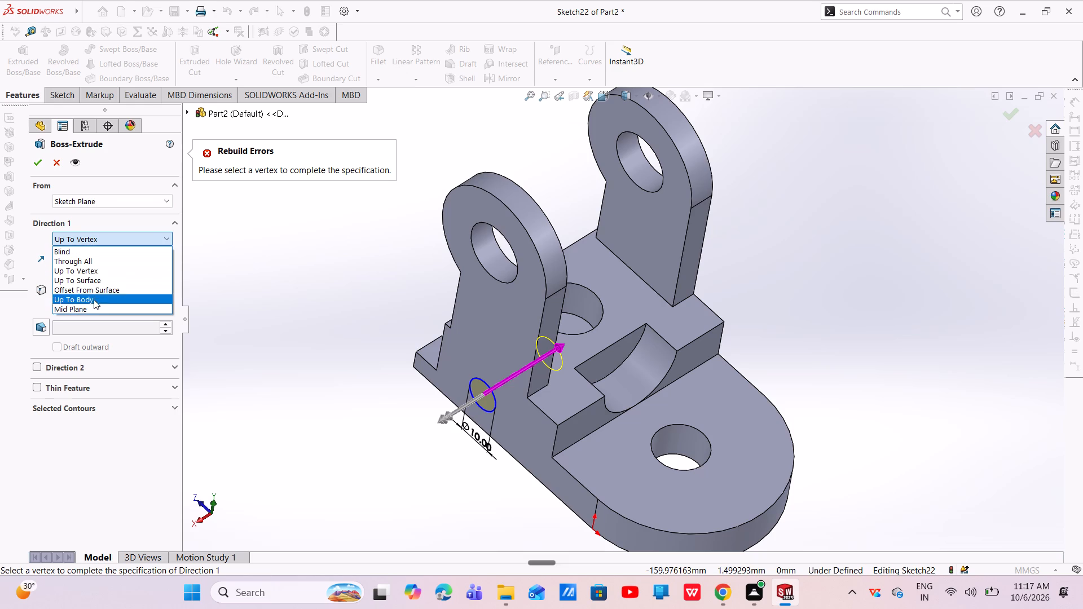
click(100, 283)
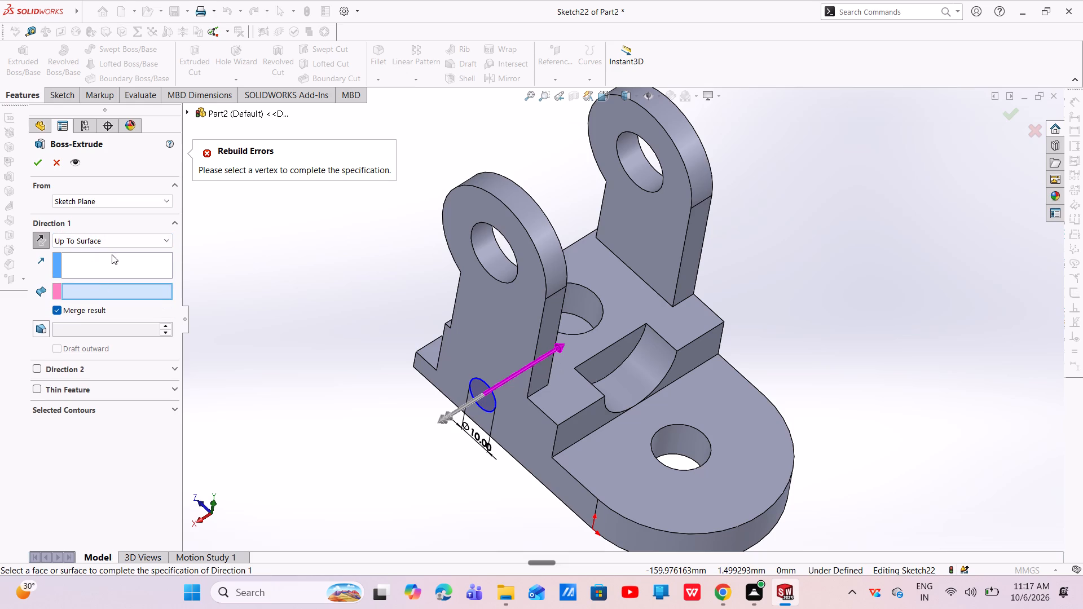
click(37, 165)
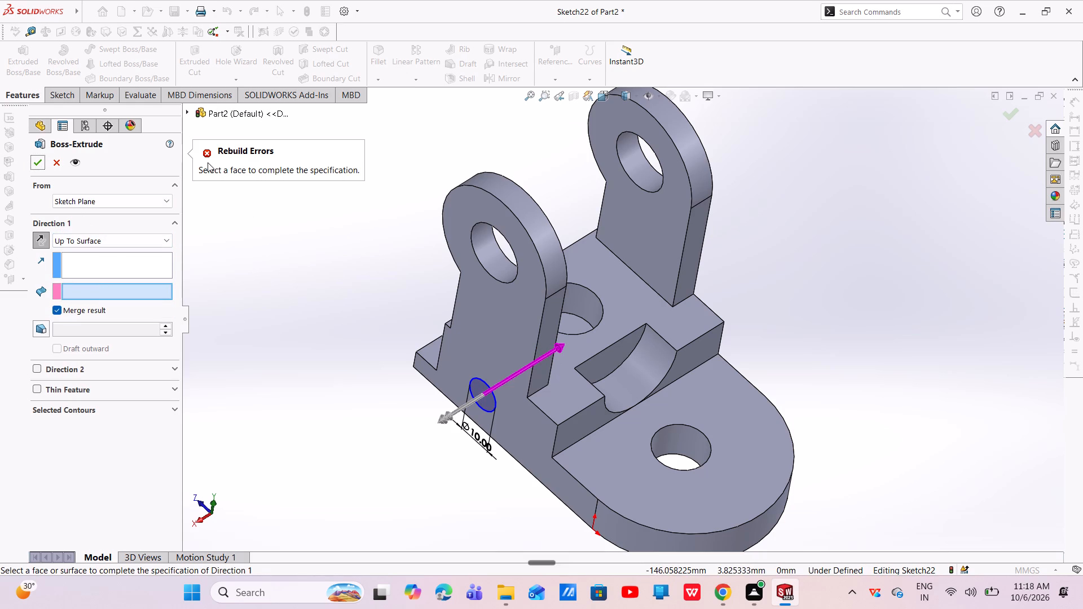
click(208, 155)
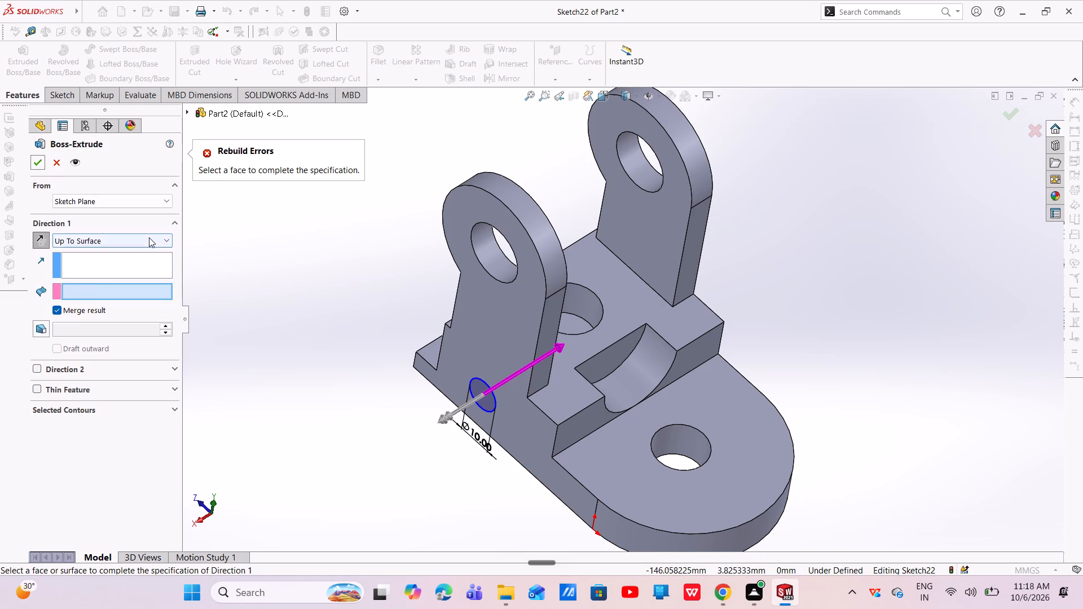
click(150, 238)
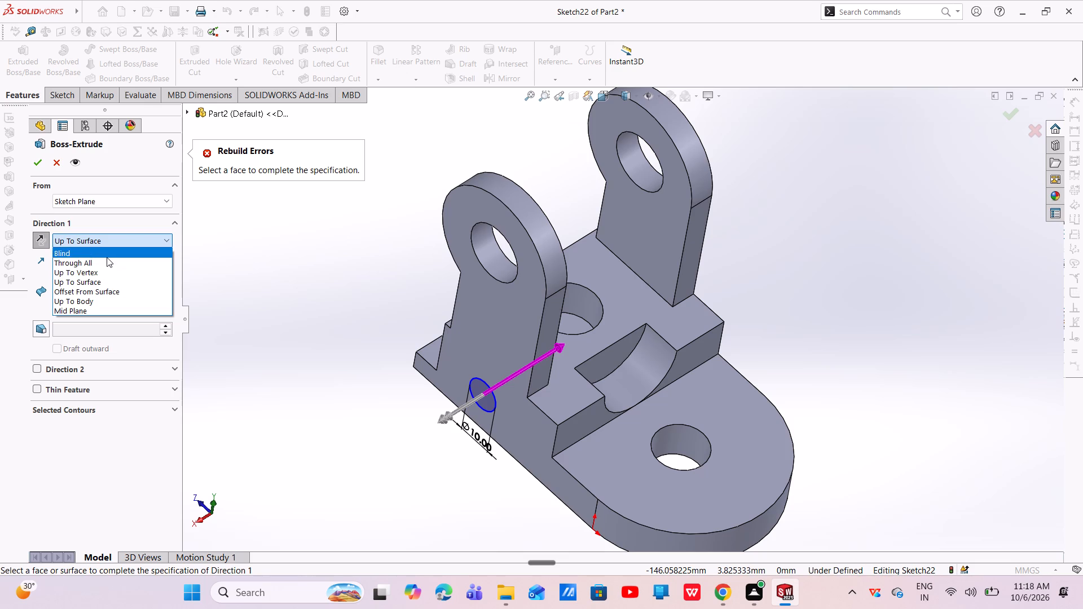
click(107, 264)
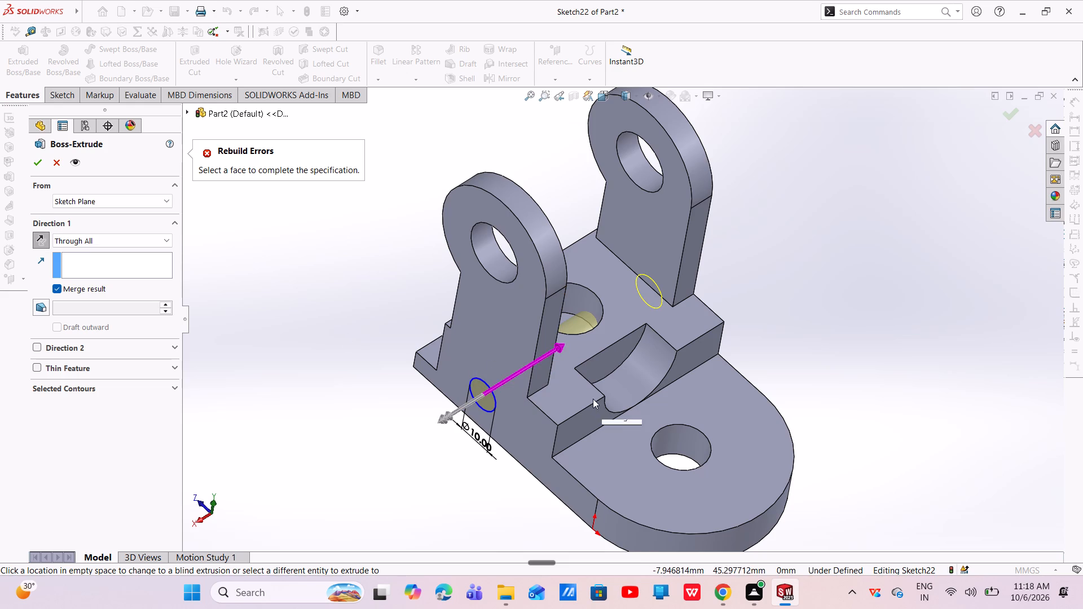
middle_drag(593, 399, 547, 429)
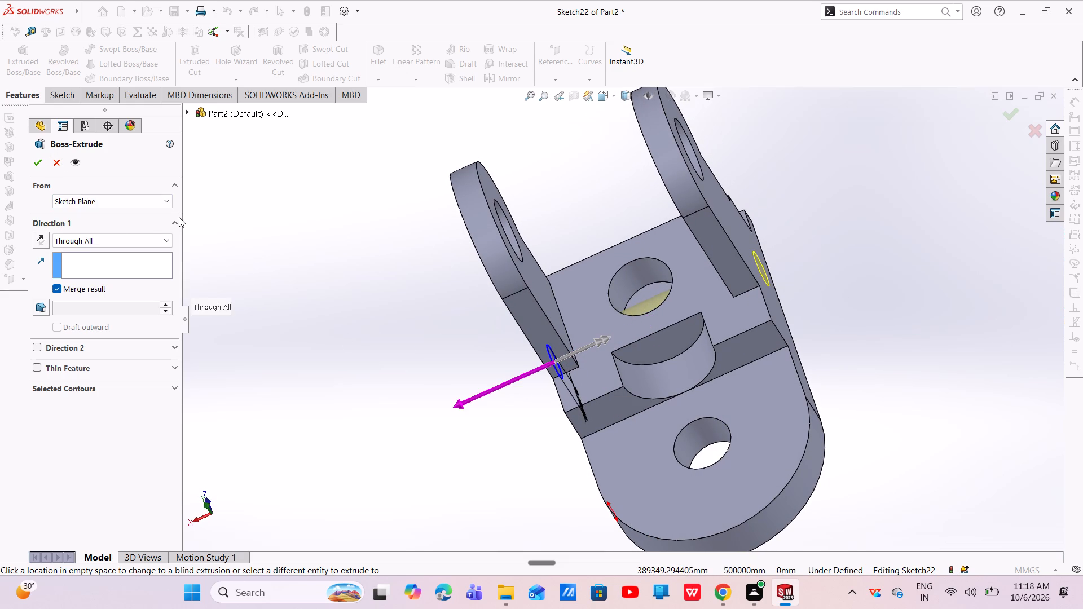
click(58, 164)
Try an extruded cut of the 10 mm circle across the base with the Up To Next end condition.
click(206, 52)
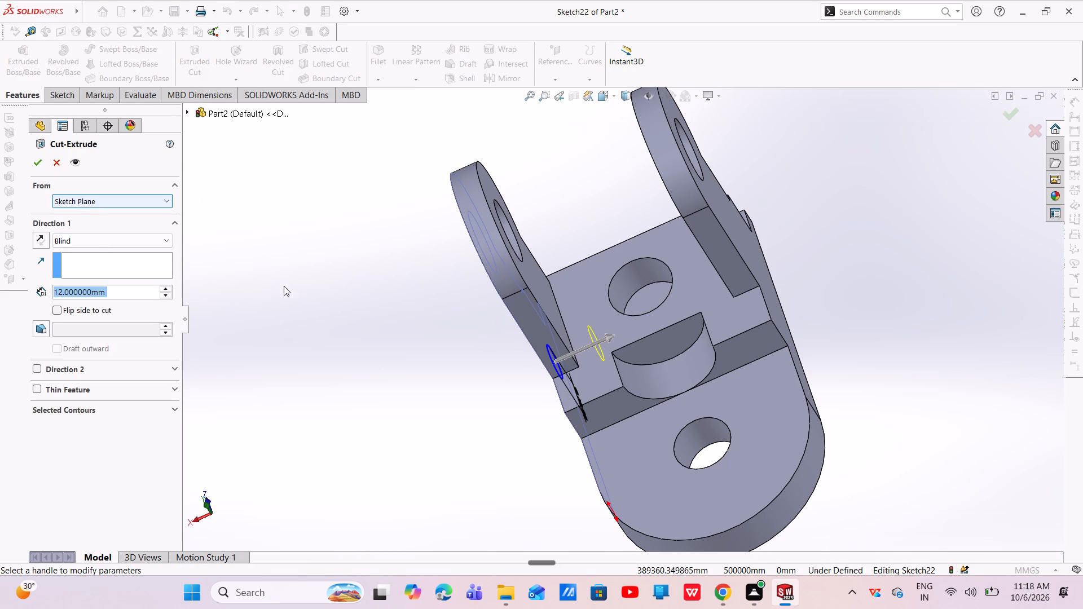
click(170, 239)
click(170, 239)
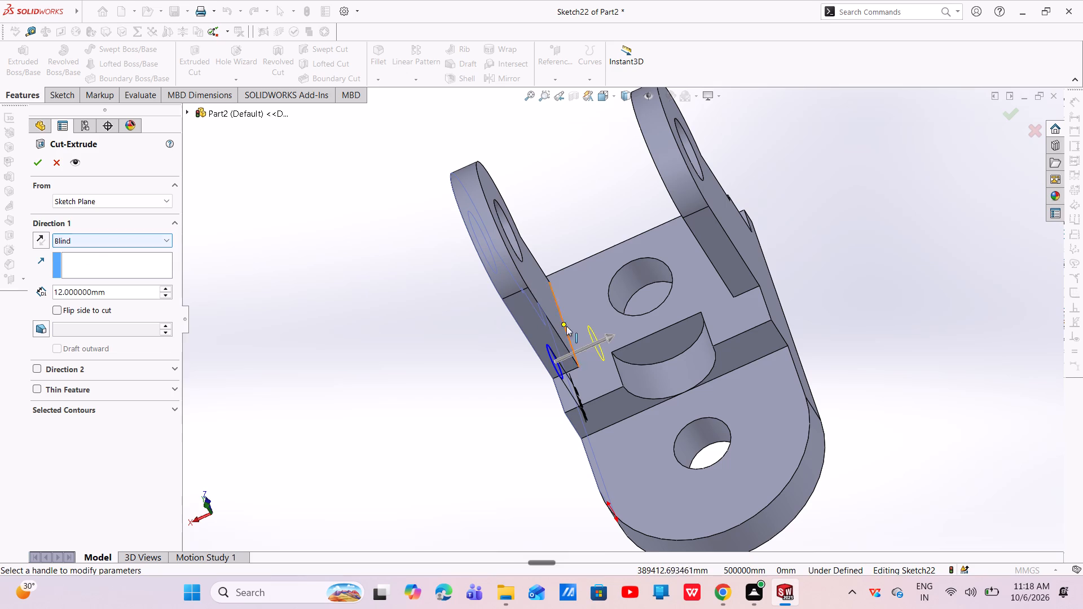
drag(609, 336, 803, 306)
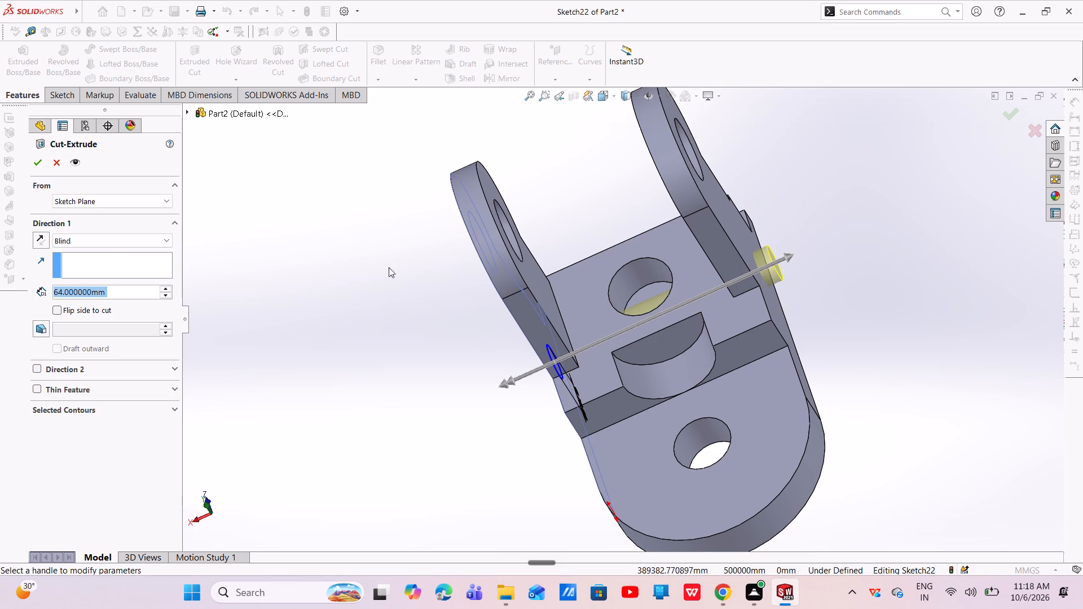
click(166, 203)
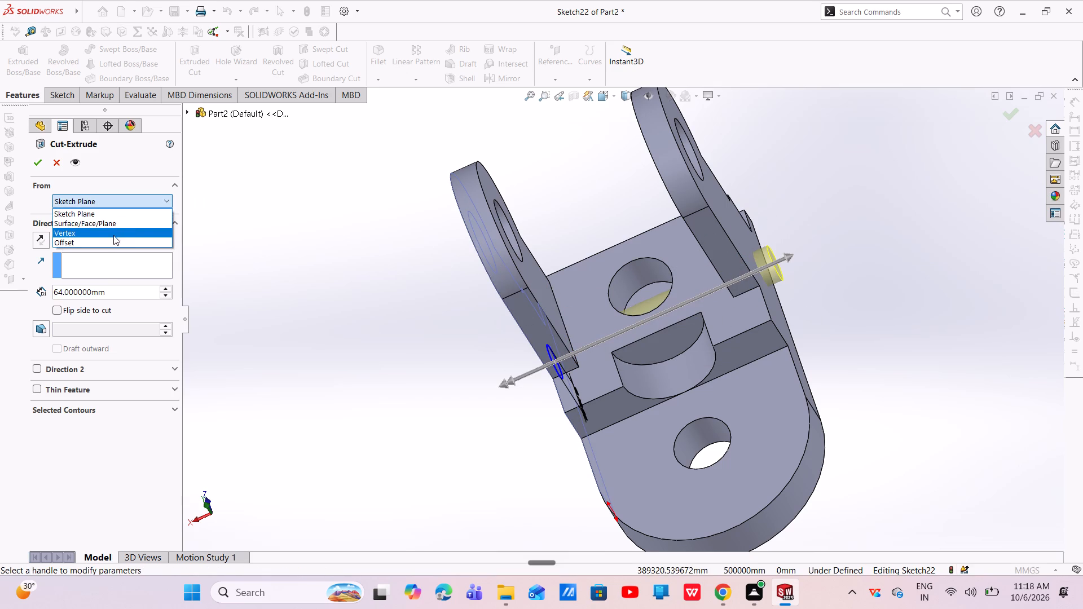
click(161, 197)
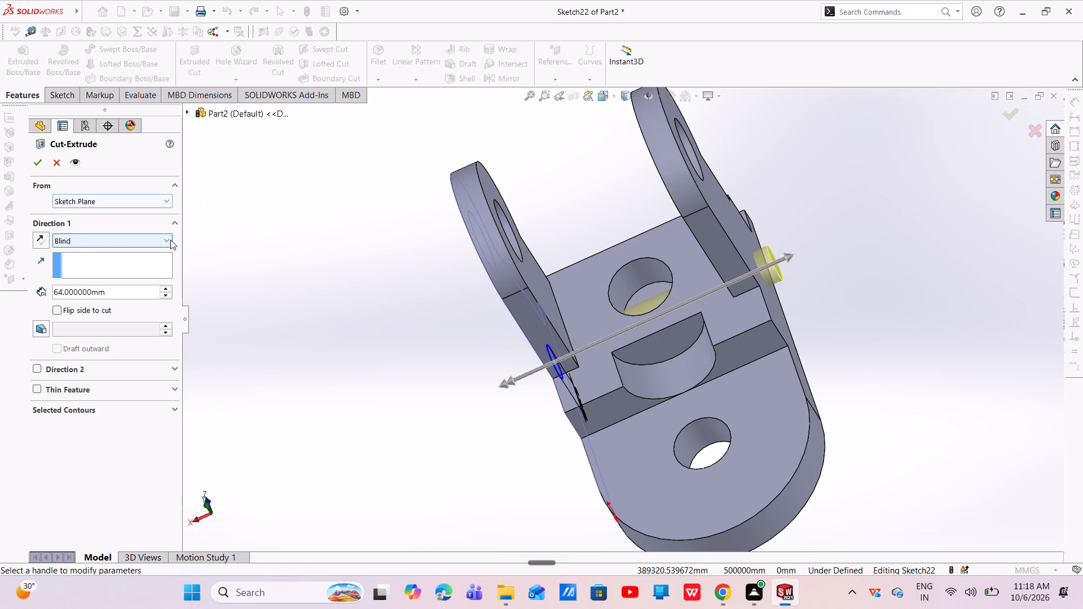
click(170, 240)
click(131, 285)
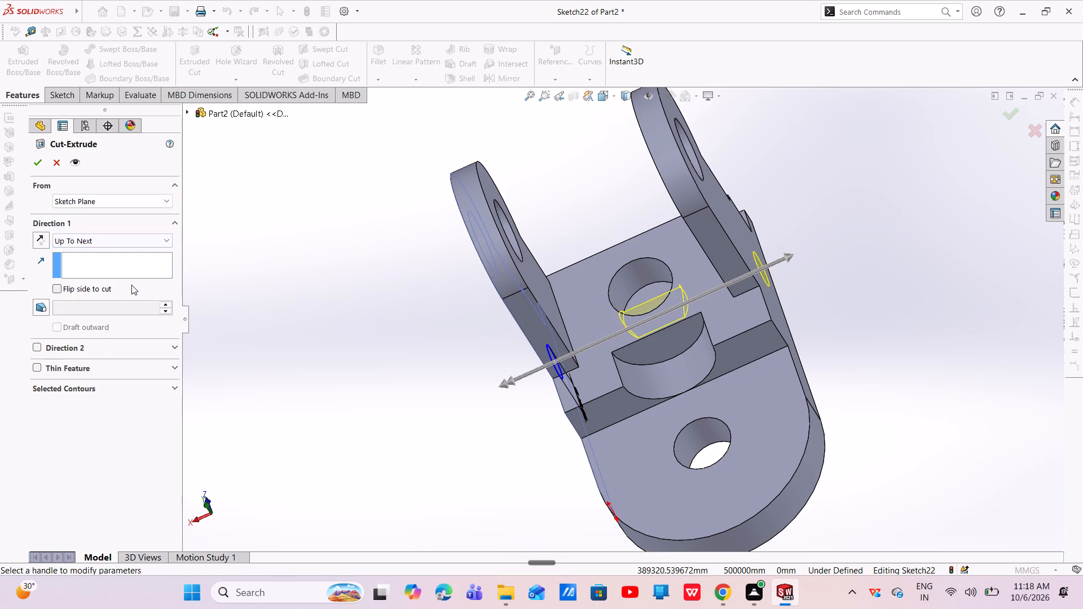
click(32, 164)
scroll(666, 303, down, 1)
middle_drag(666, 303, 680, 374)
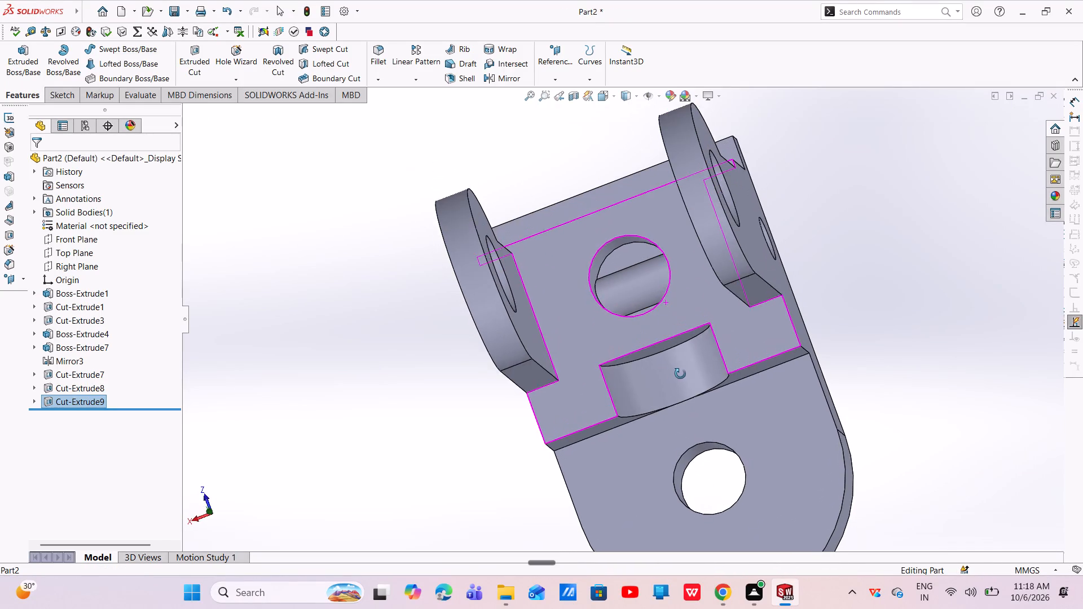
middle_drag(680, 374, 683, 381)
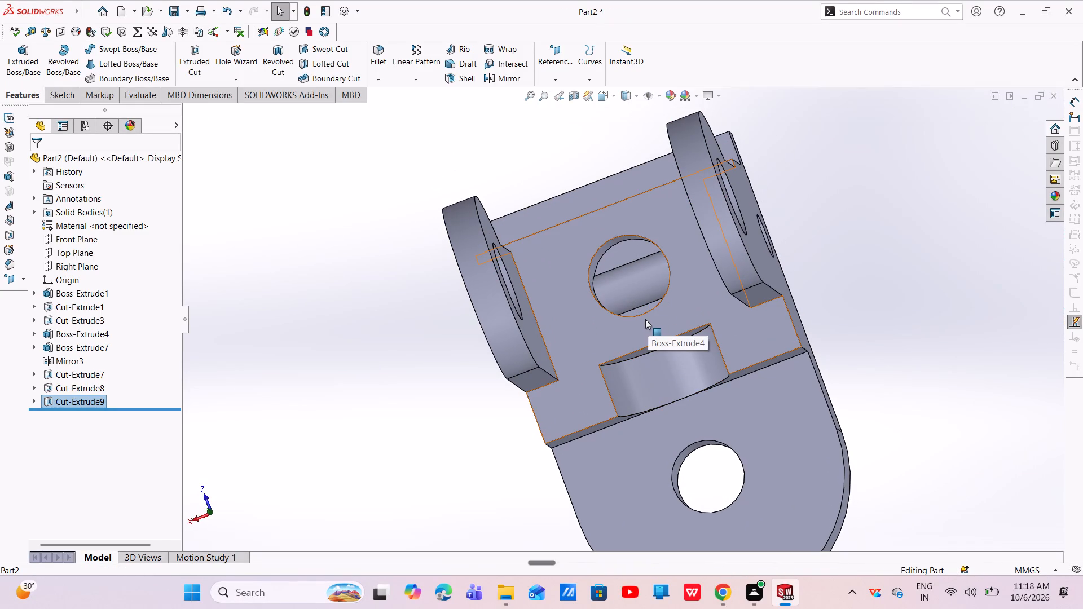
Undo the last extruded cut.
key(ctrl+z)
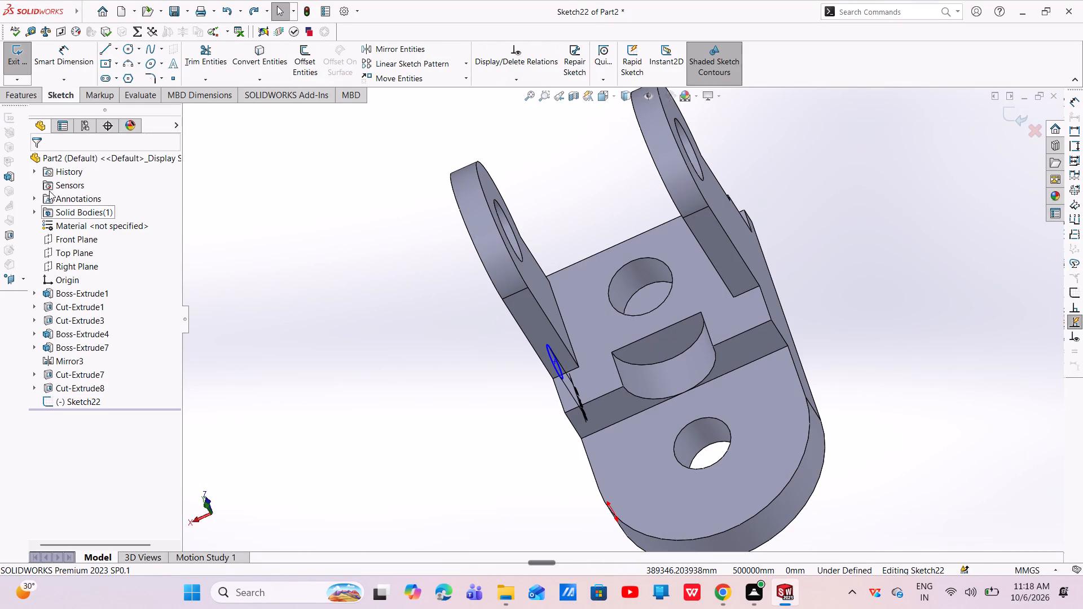
Cut the 10 mm circle into the base's side as a blind extruded cut 13 mm deep.
click(21, 99)
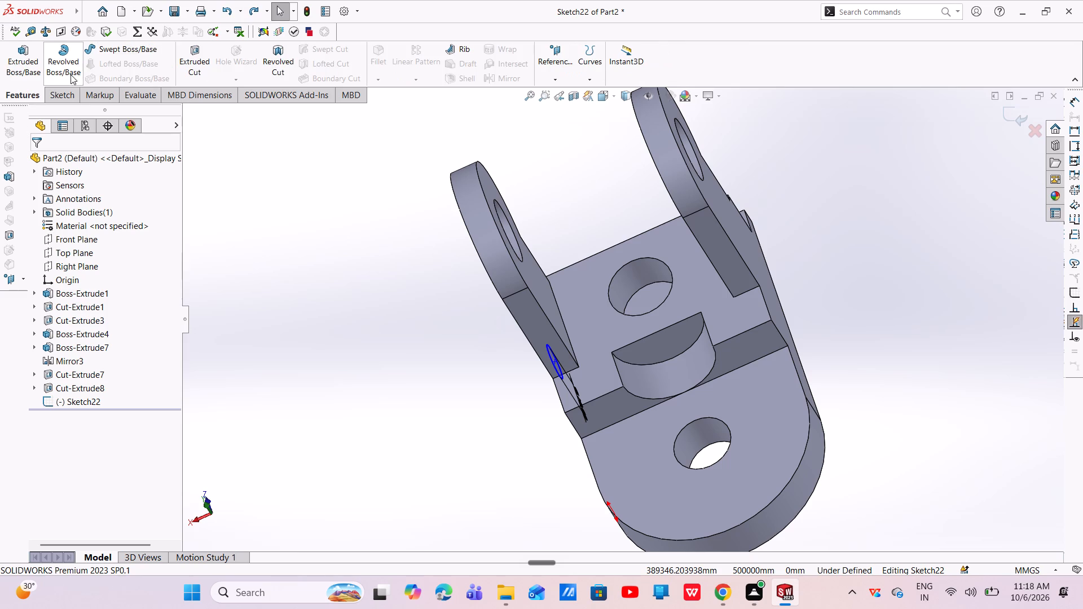
click(189, 64)
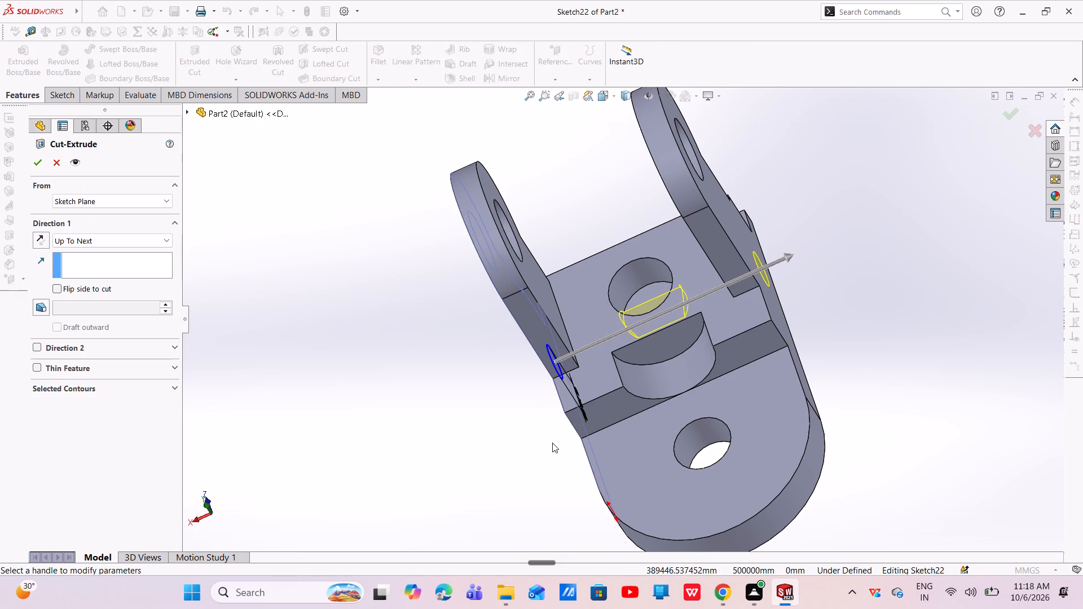
drag(787, 259, 613, 310)
drag(787, 255, 605, 330)
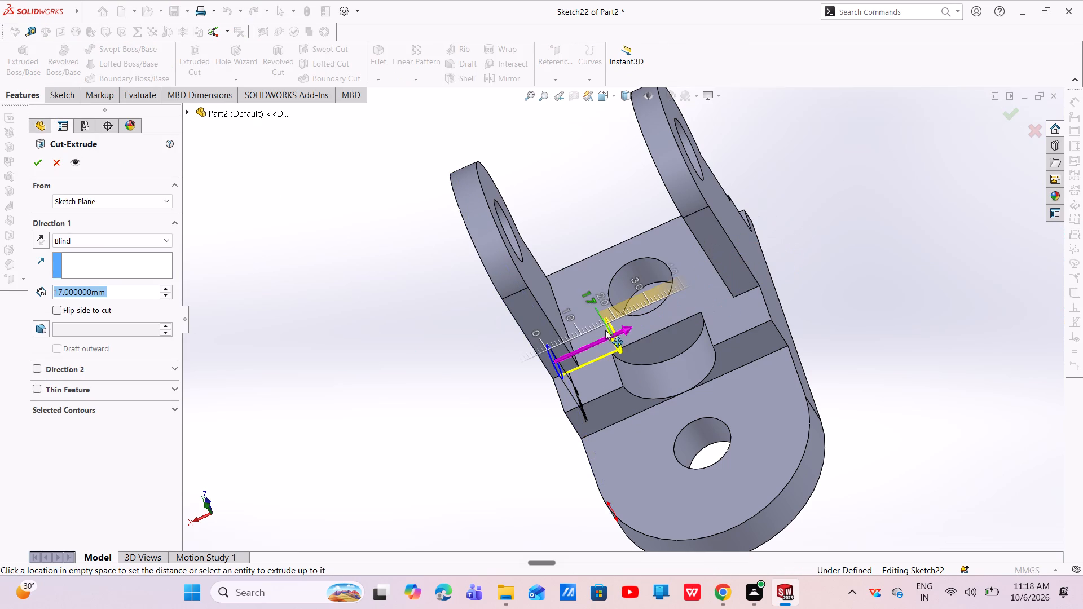
drag(605, 330, 606, 324)
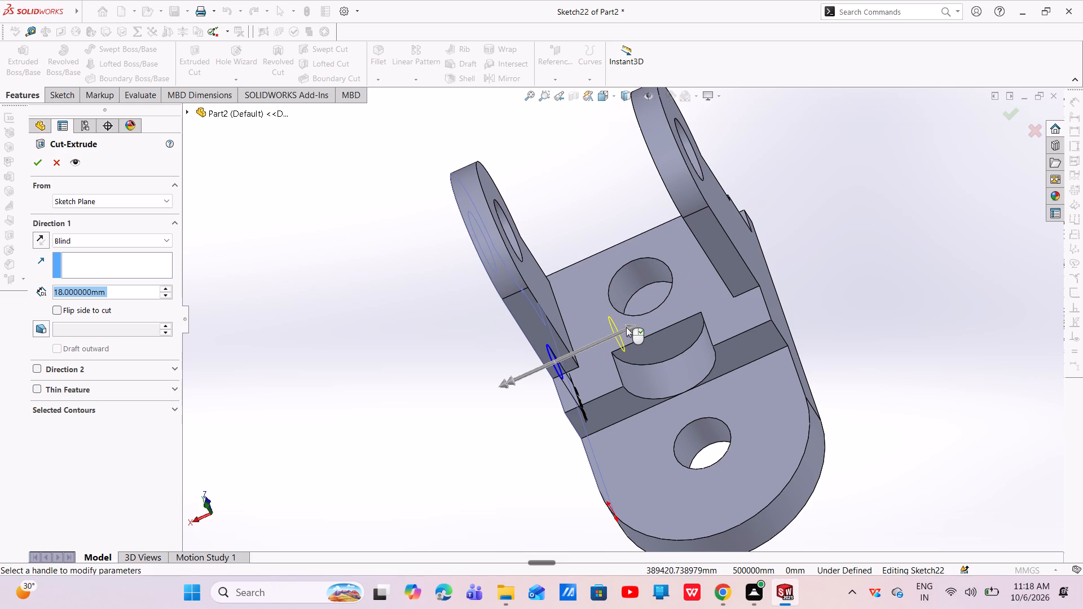
drag(626, 327, 604, 339)
drag(631, 323, 611, 343)
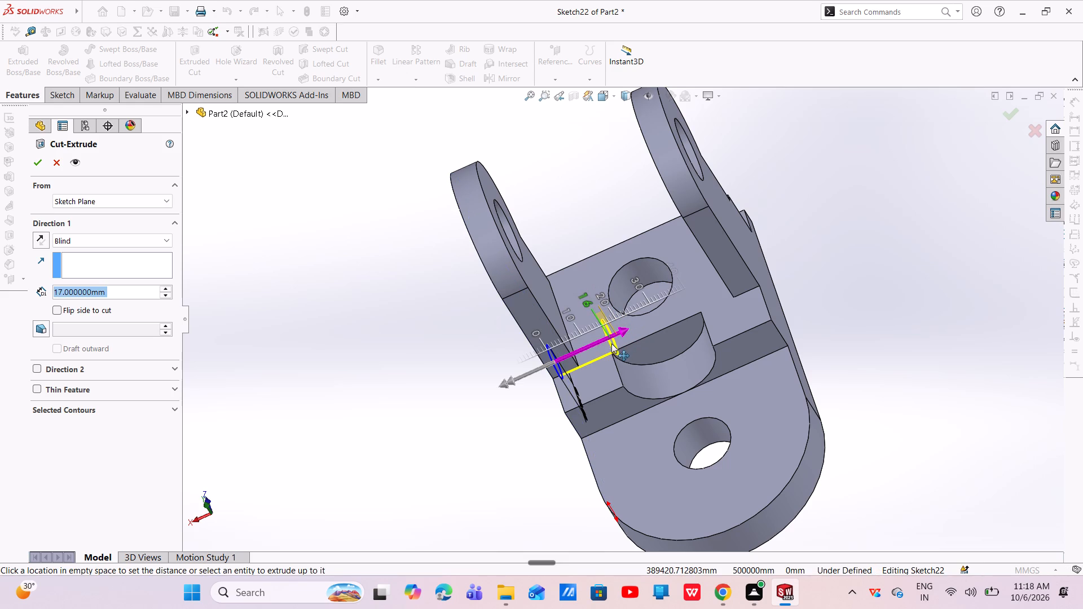
drag(611, 343, 606, 353)
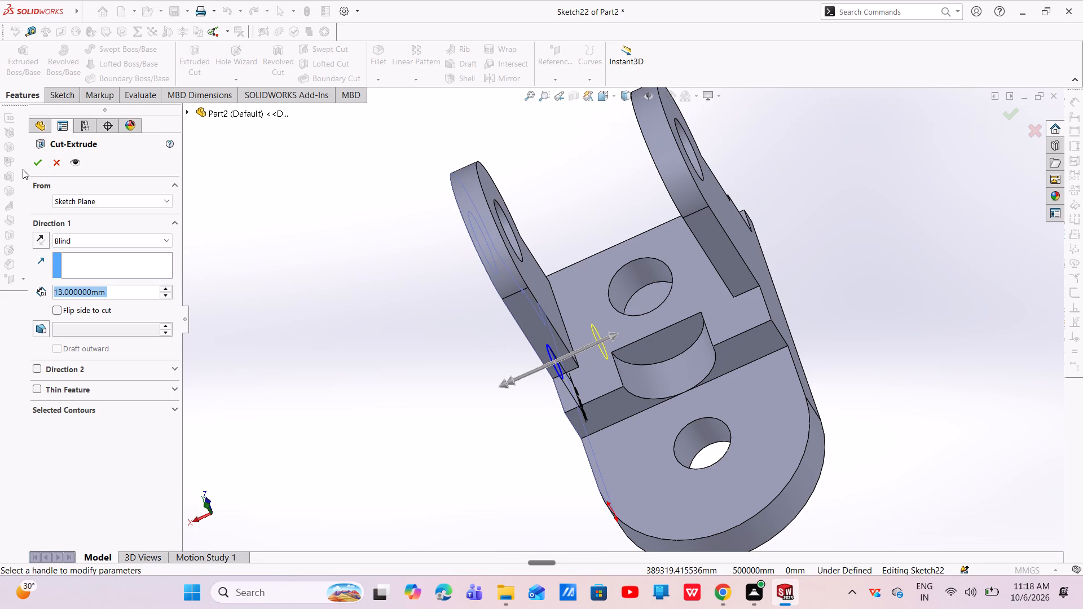
click(29, 165)
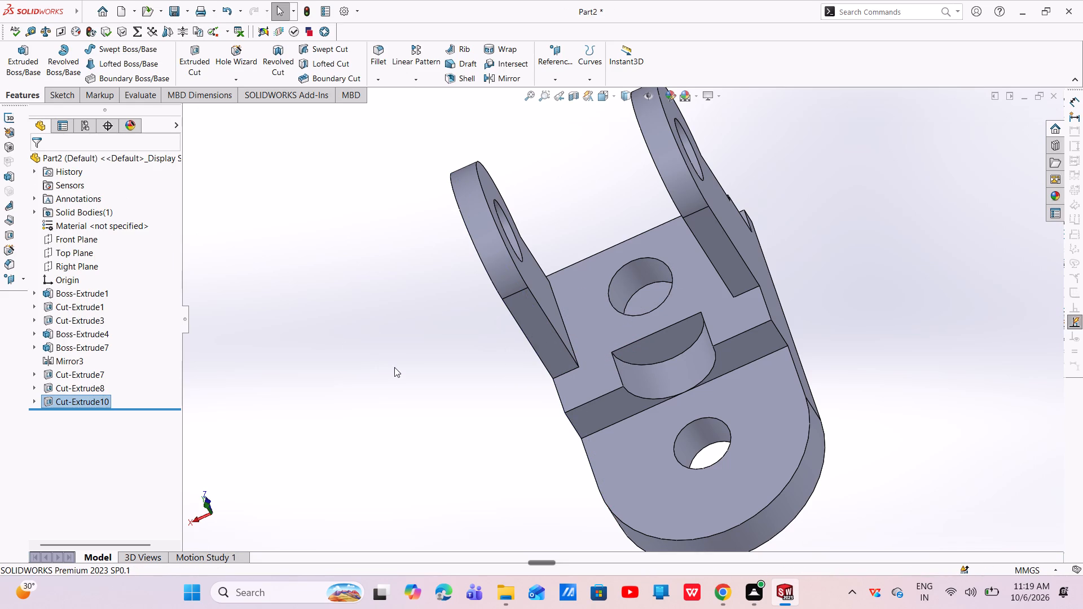
Start a new sketch on the bracket's opposite outer side face, the one without the 10 mm hole.
middle_drag(576, 414, 672, 371)
middle_drag(544, 409, 566, 341)
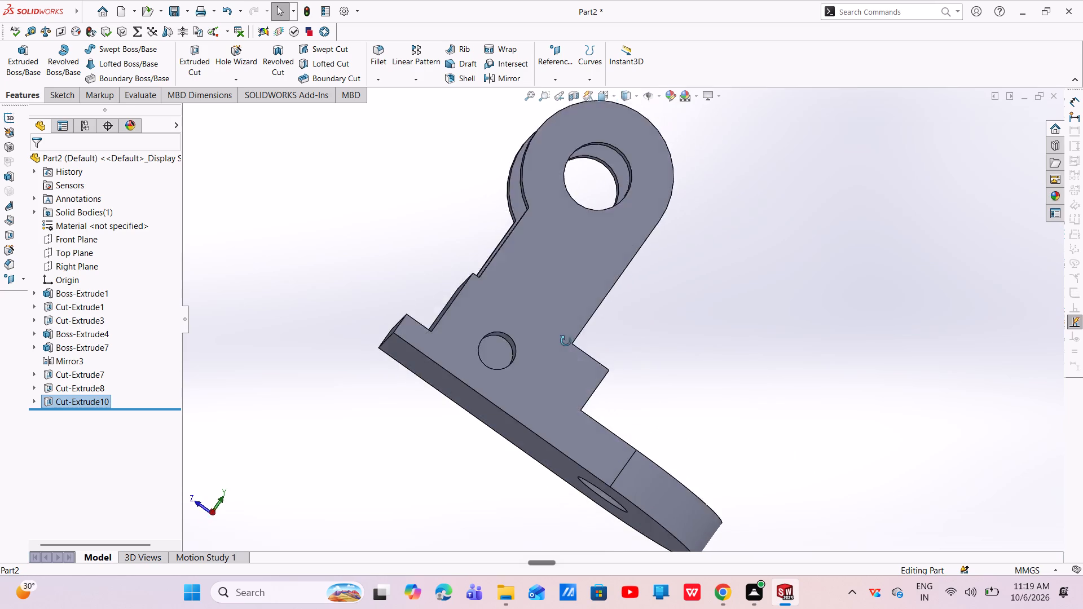
middle_drag(566, 341, 322, 427)
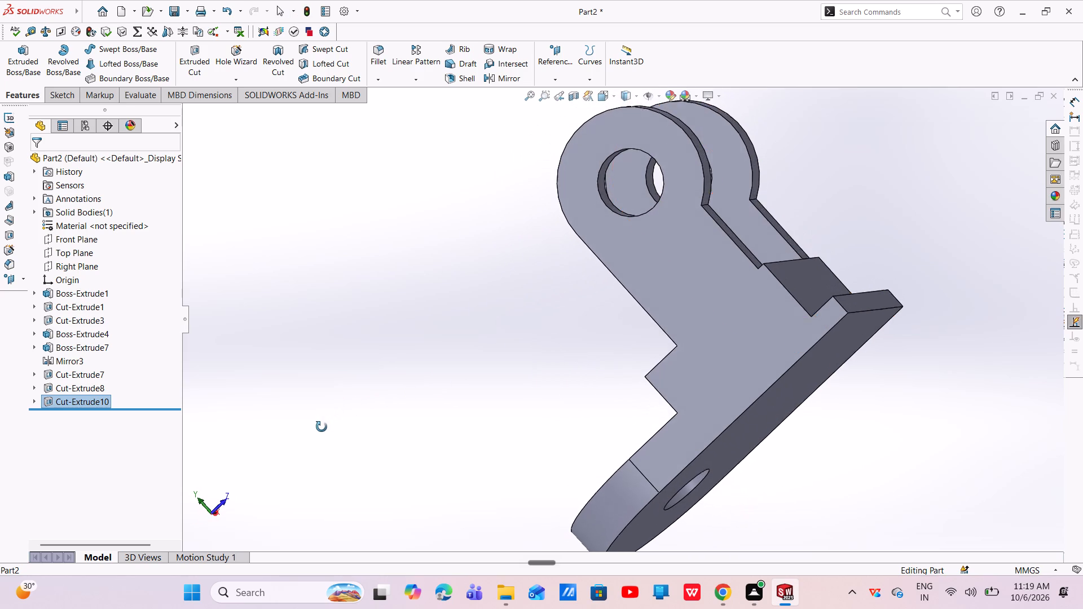
middle_drag(322, 427, 322, 428)
click(734, 376)
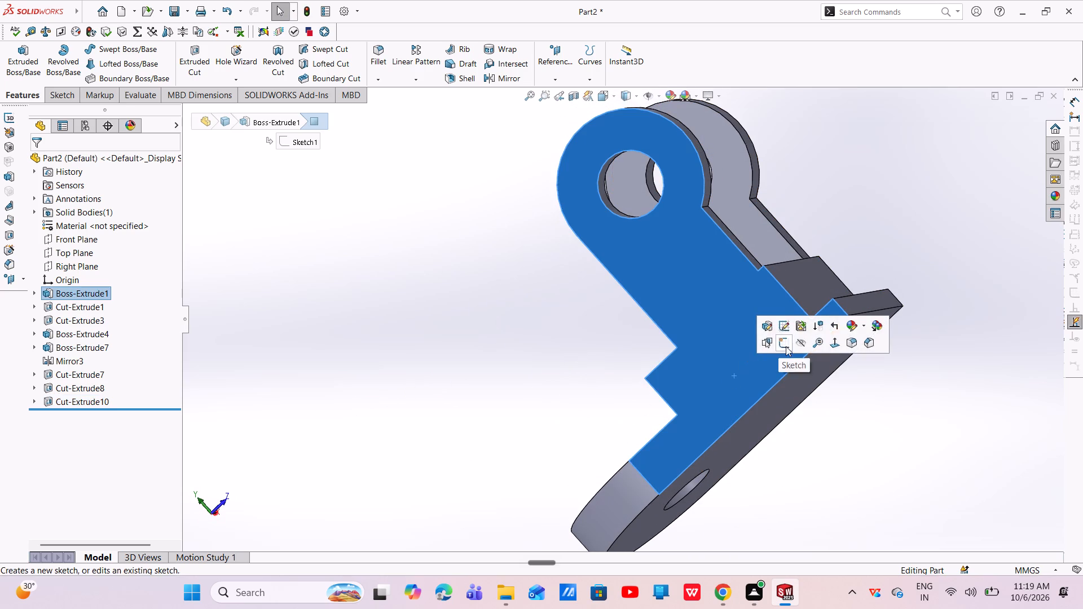
click(787, 342)
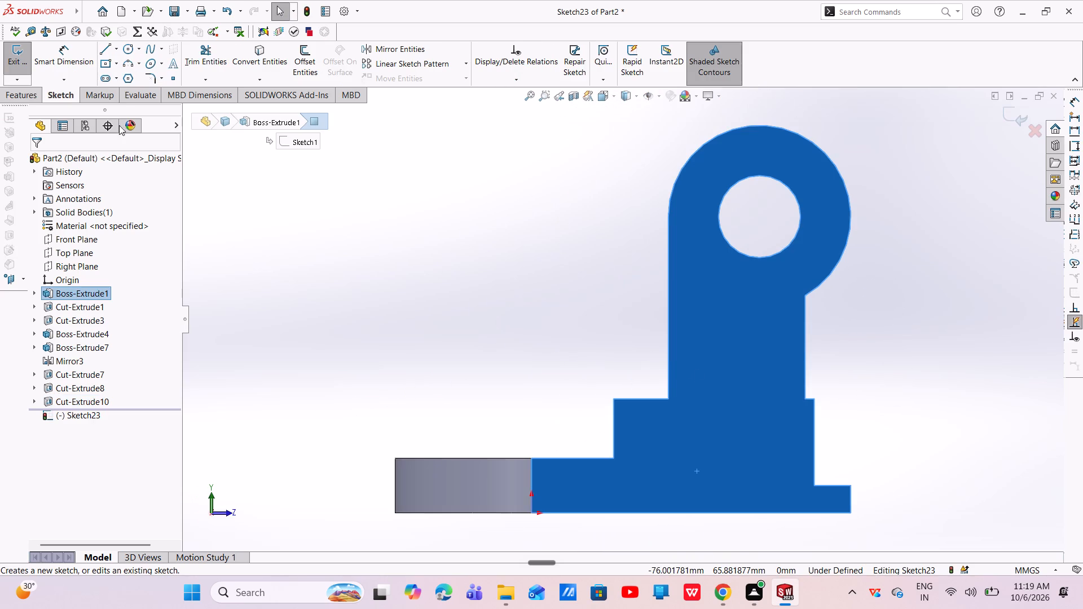
click(121, 51)
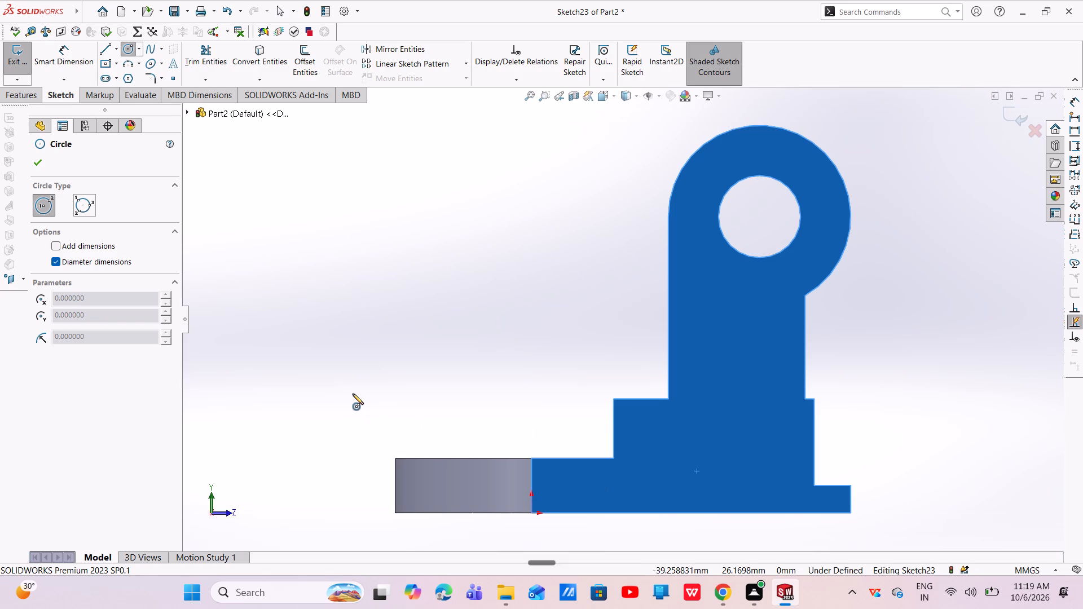
key(Escape)
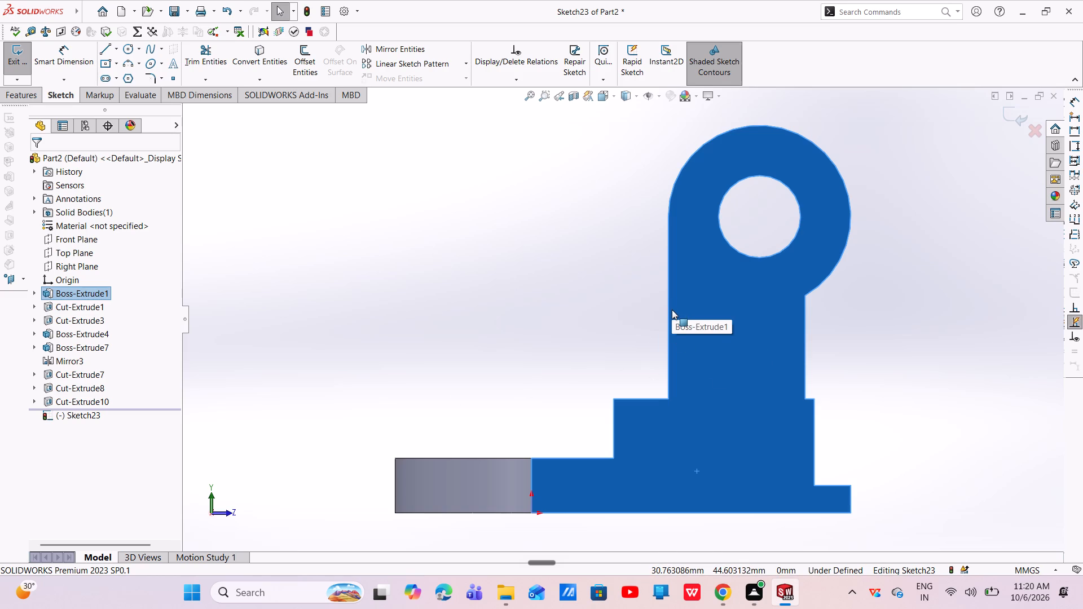
key(Escape)
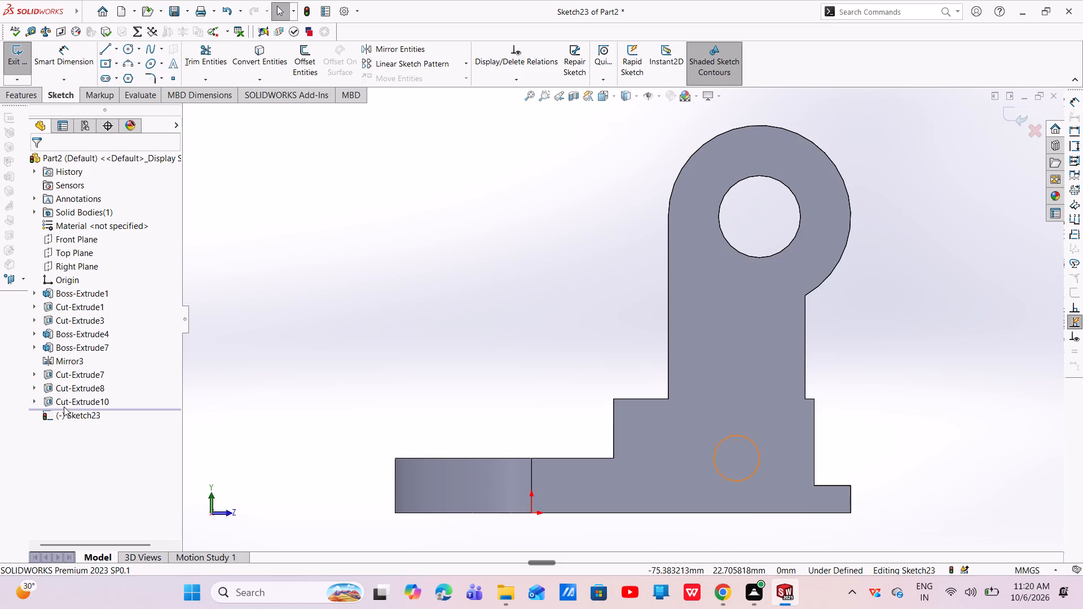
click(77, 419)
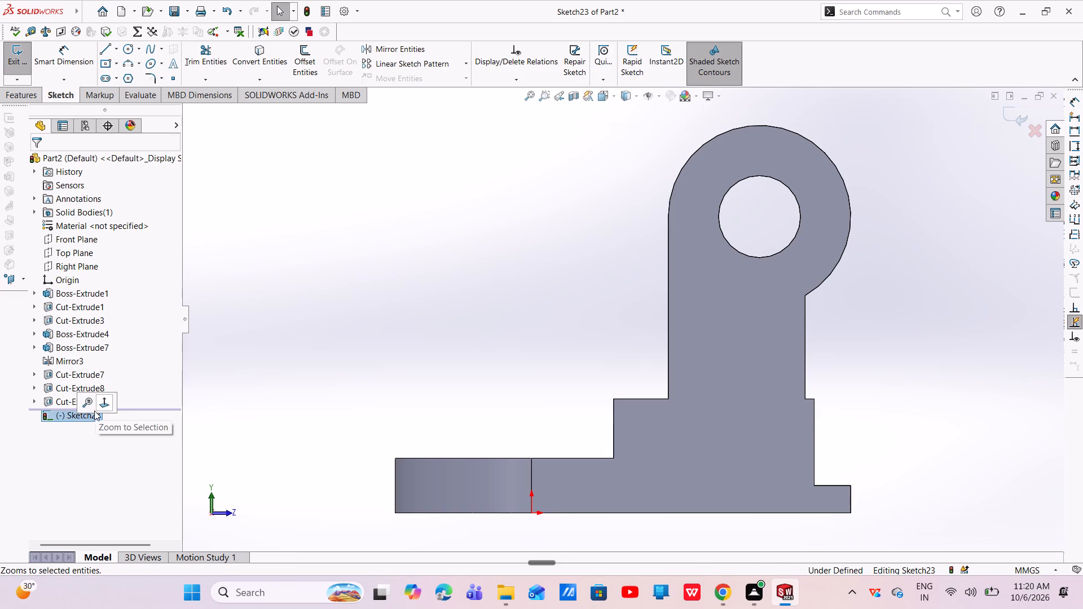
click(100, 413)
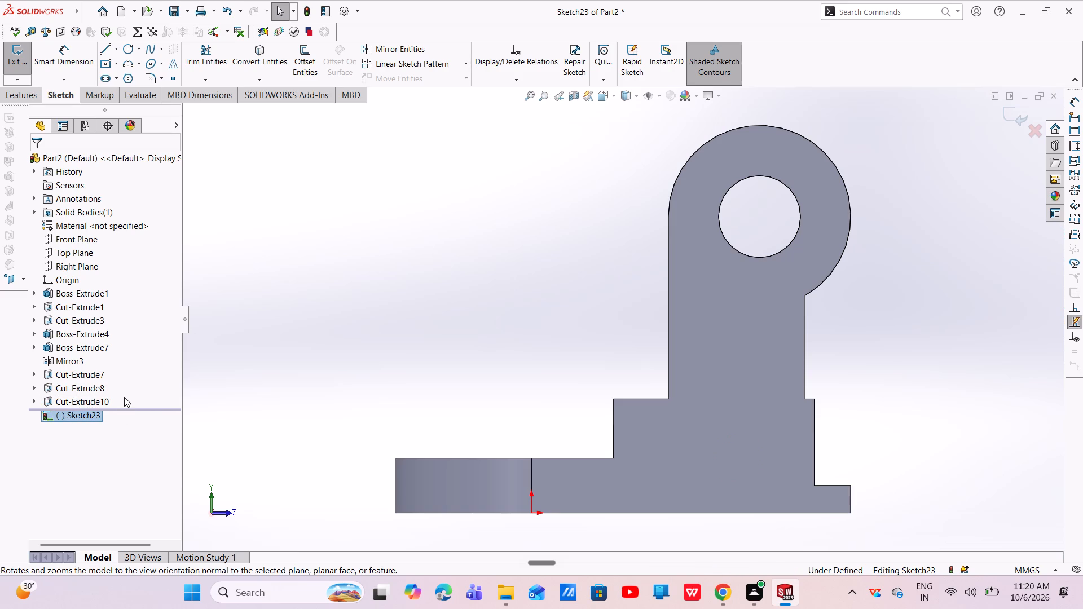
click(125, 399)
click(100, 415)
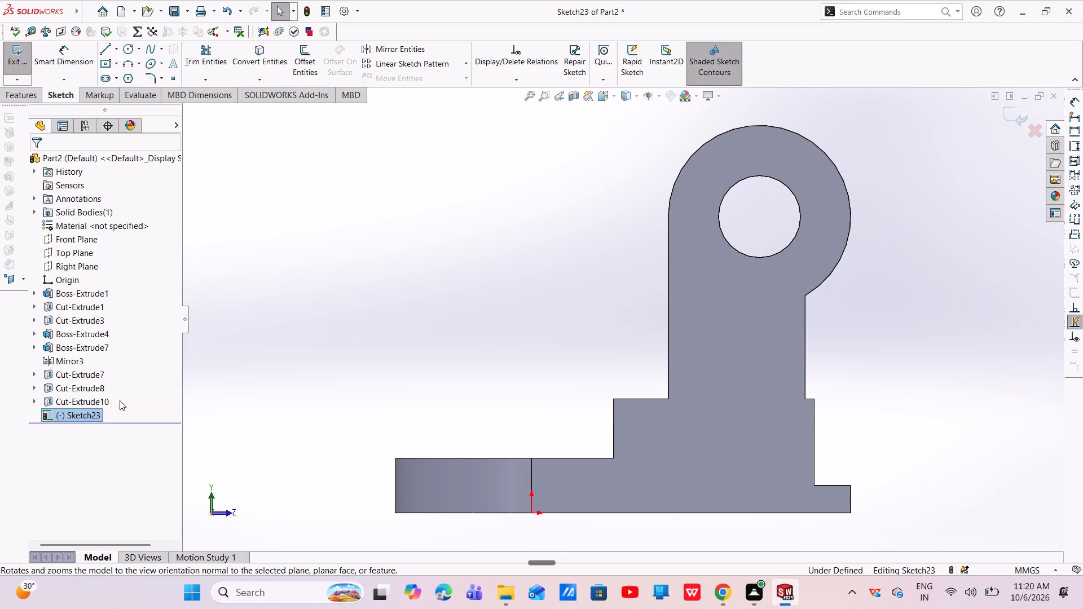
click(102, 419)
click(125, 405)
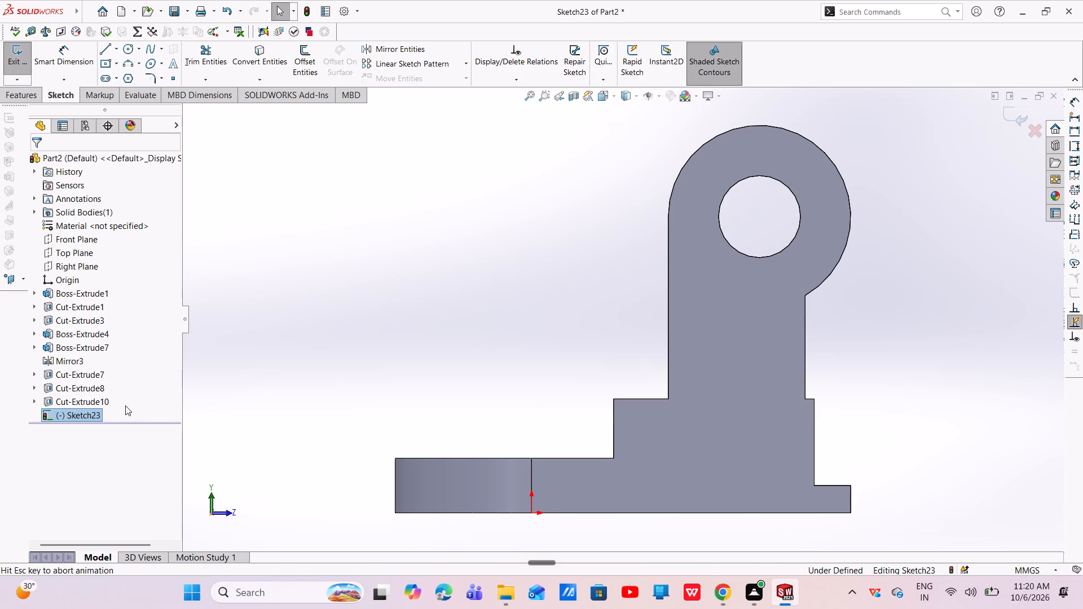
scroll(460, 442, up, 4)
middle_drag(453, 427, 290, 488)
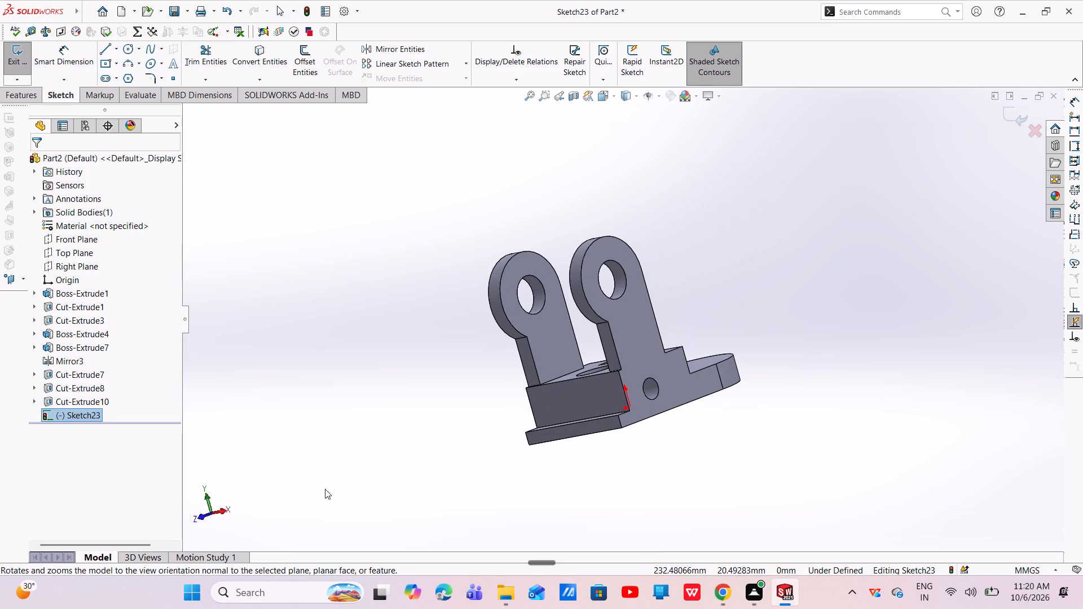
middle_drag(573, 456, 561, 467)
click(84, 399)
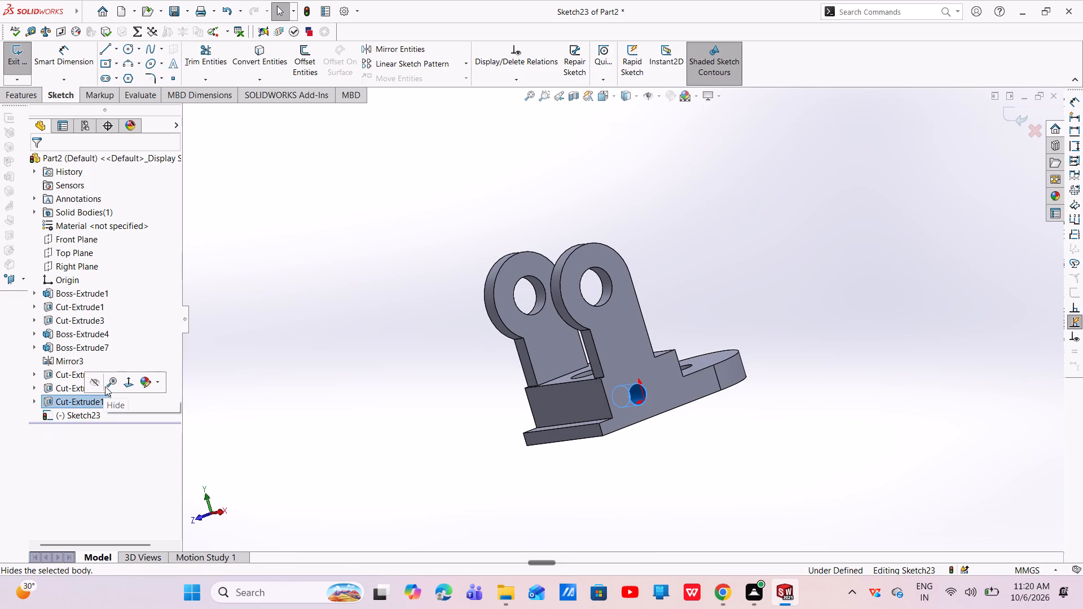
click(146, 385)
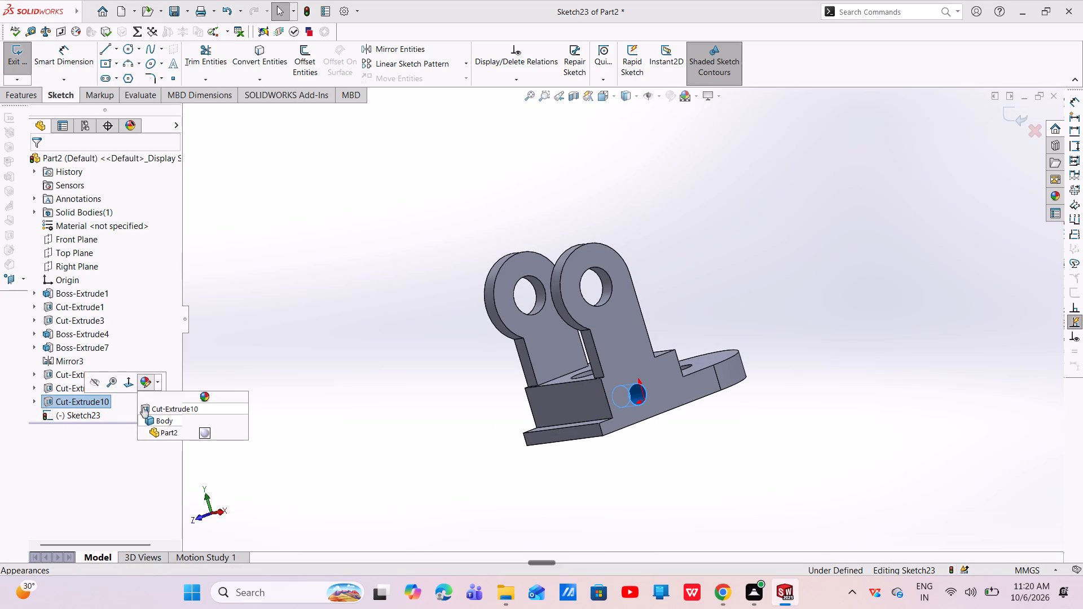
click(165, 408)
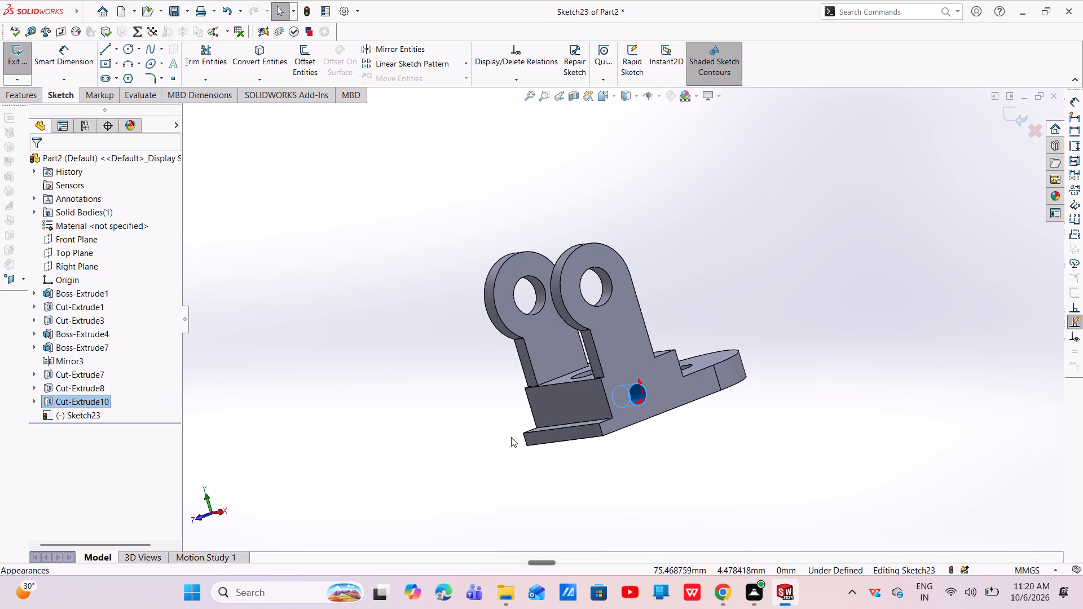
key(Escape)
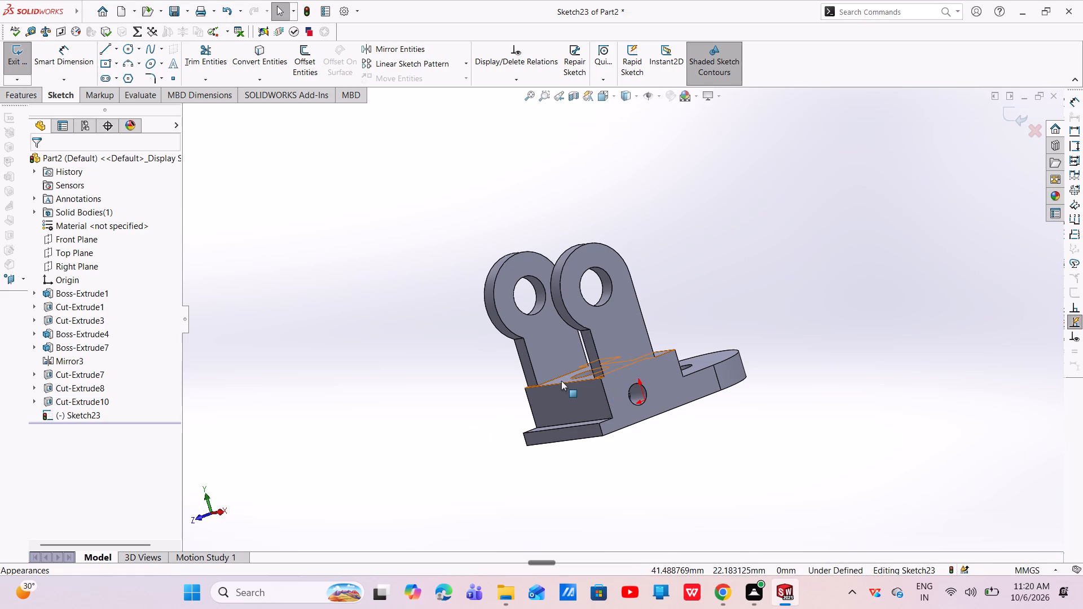
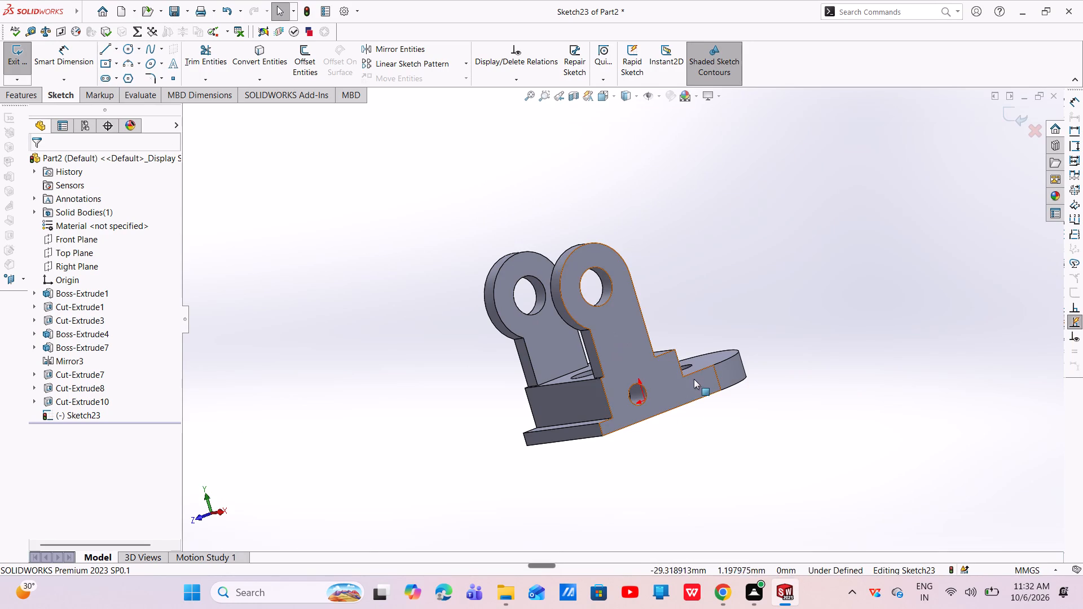
Examine both outer side faces of the bracket, including the one with the blind side hole.
scroll(675, 378, down, 4)
middle_drag(576, 379, 570, 367)
scroll(561, 385, down, 1)
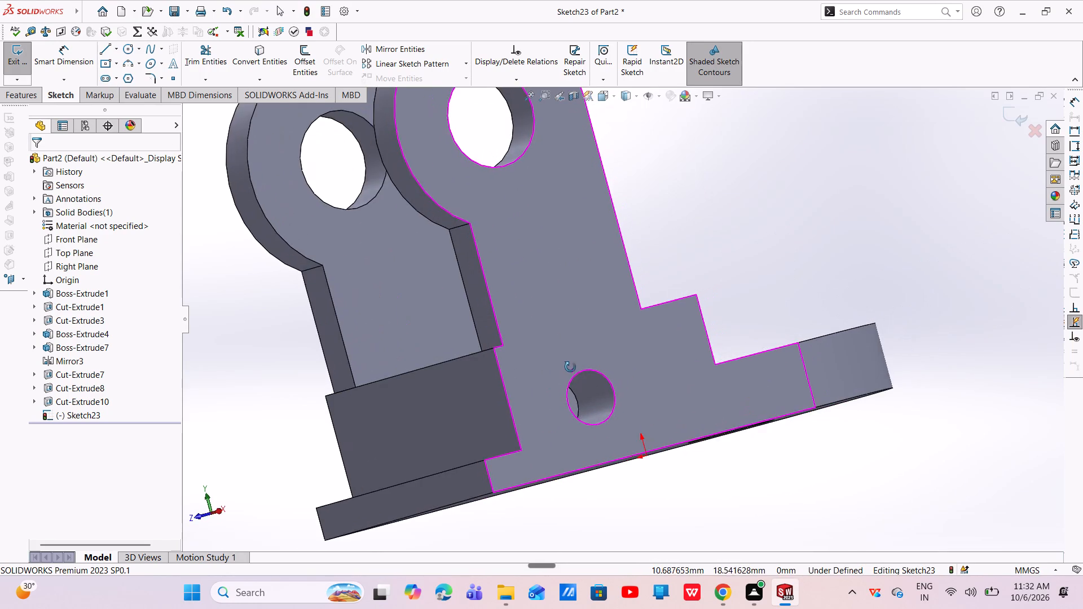
middle_drag(570, 367, 544, 386)
scroll(544, 386, up, 1)
scroll(623, 396, up, 2)
middle_drag(647, 350, 619, 408)
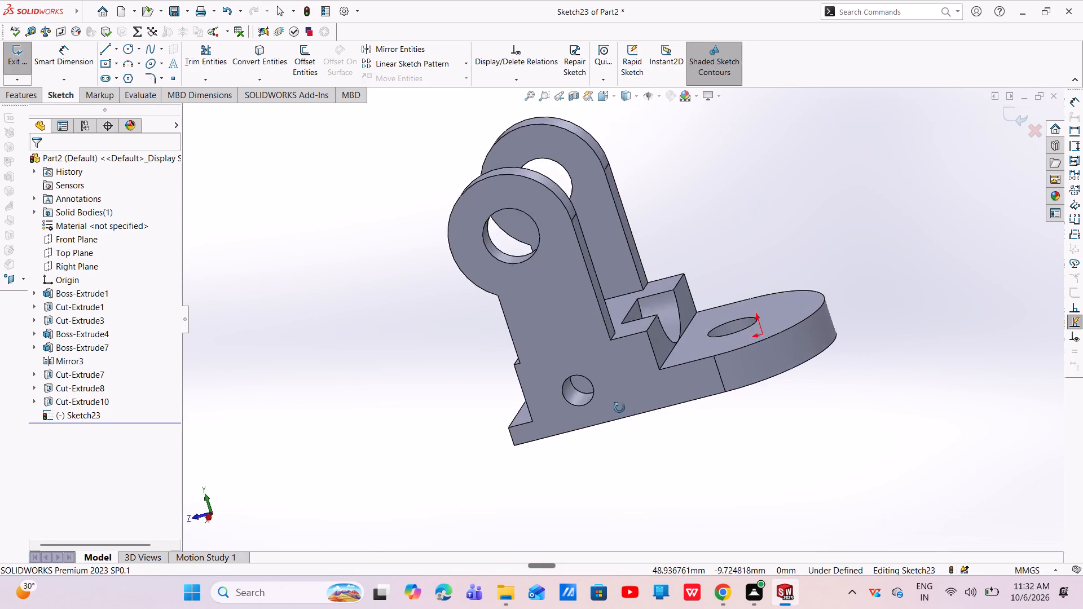
middle_drag(619, 408, 458, 452)
middle_drag(755, 345, 712, 454)
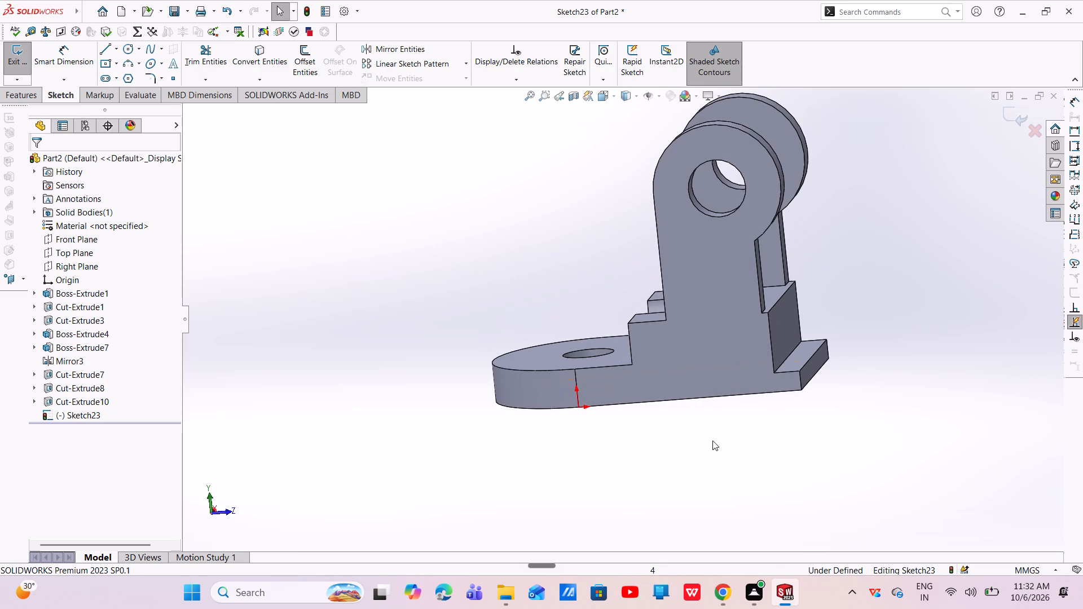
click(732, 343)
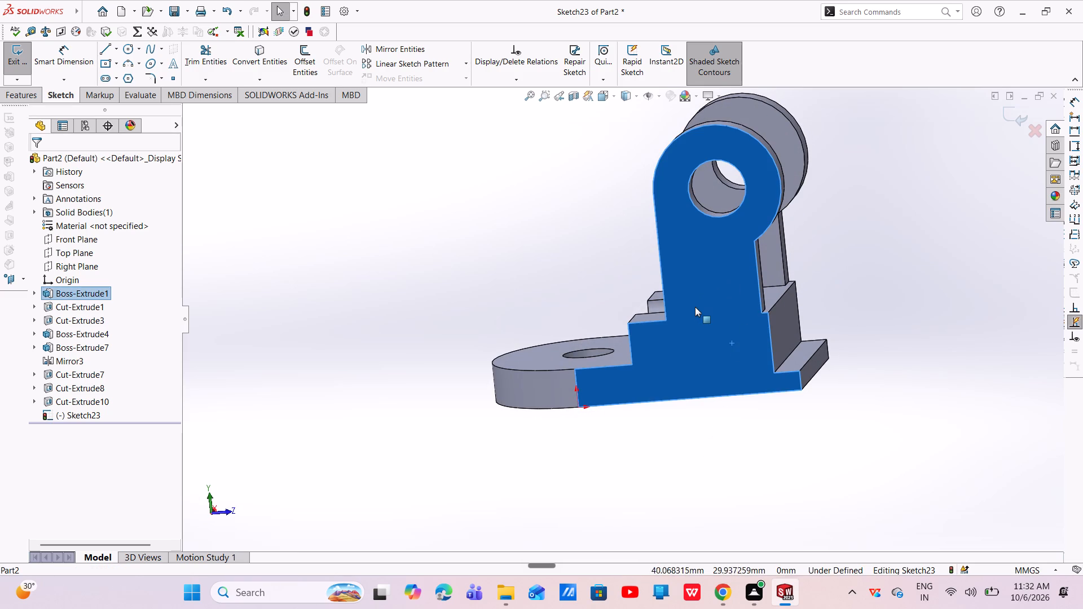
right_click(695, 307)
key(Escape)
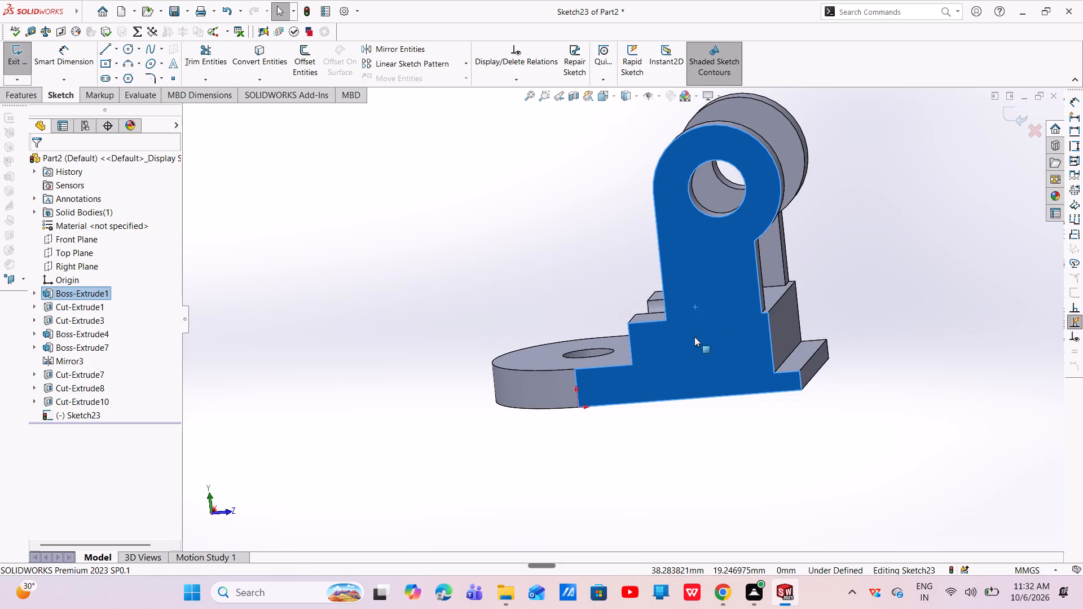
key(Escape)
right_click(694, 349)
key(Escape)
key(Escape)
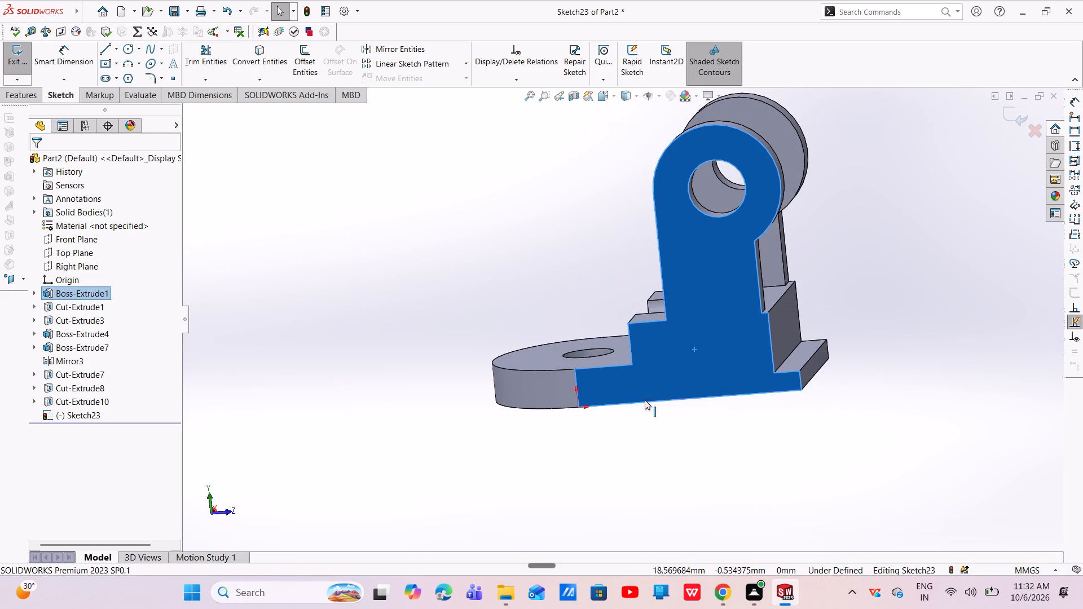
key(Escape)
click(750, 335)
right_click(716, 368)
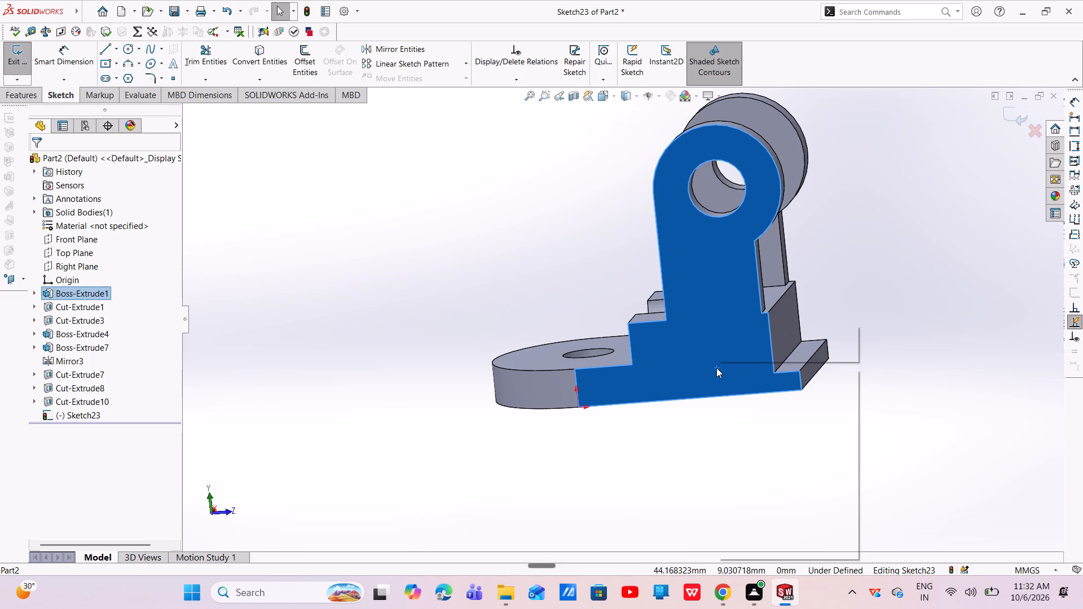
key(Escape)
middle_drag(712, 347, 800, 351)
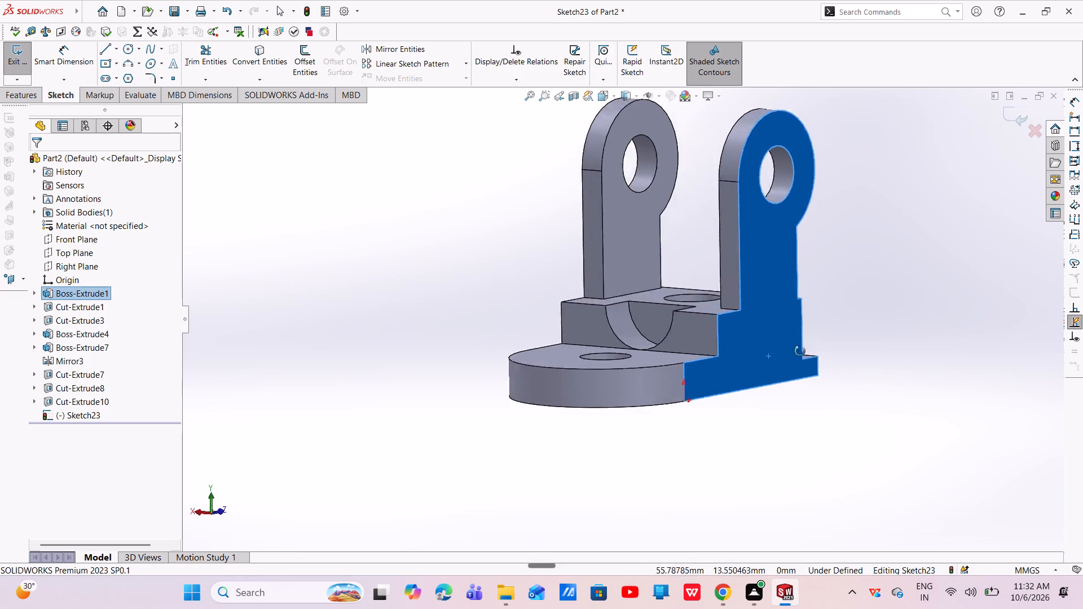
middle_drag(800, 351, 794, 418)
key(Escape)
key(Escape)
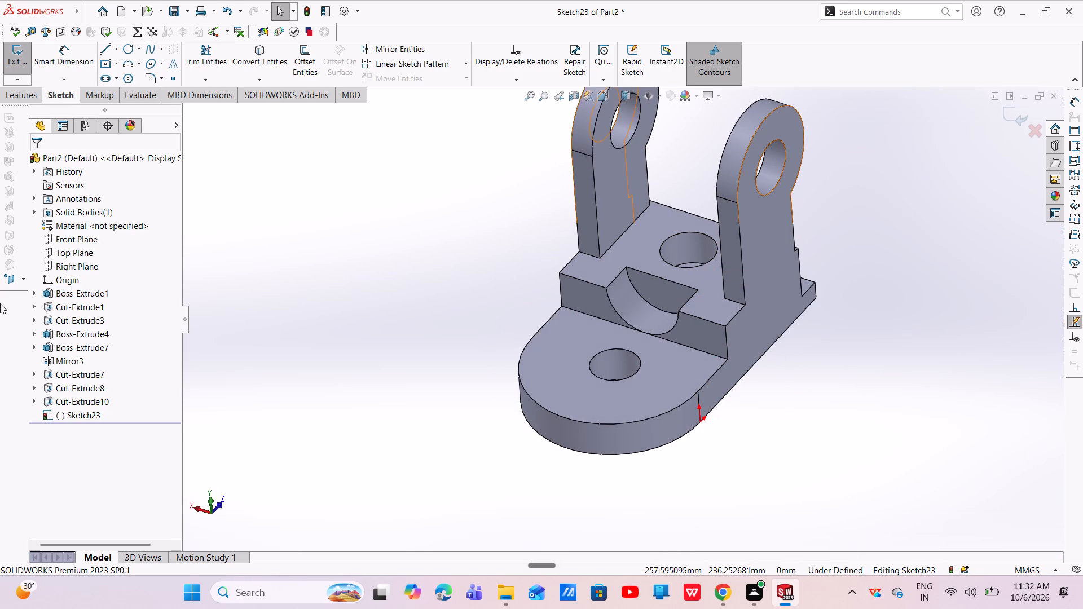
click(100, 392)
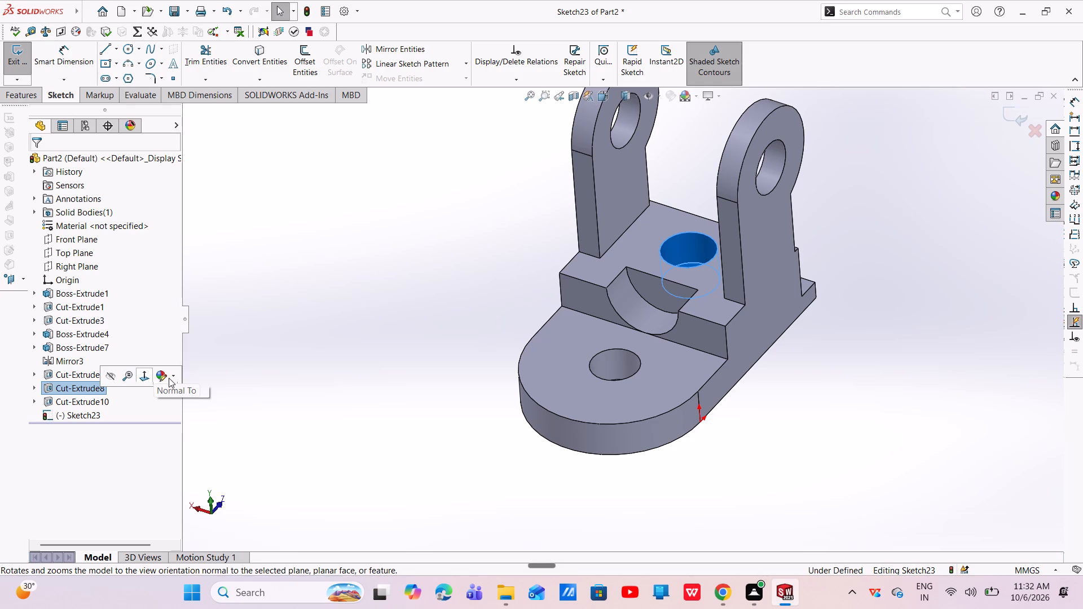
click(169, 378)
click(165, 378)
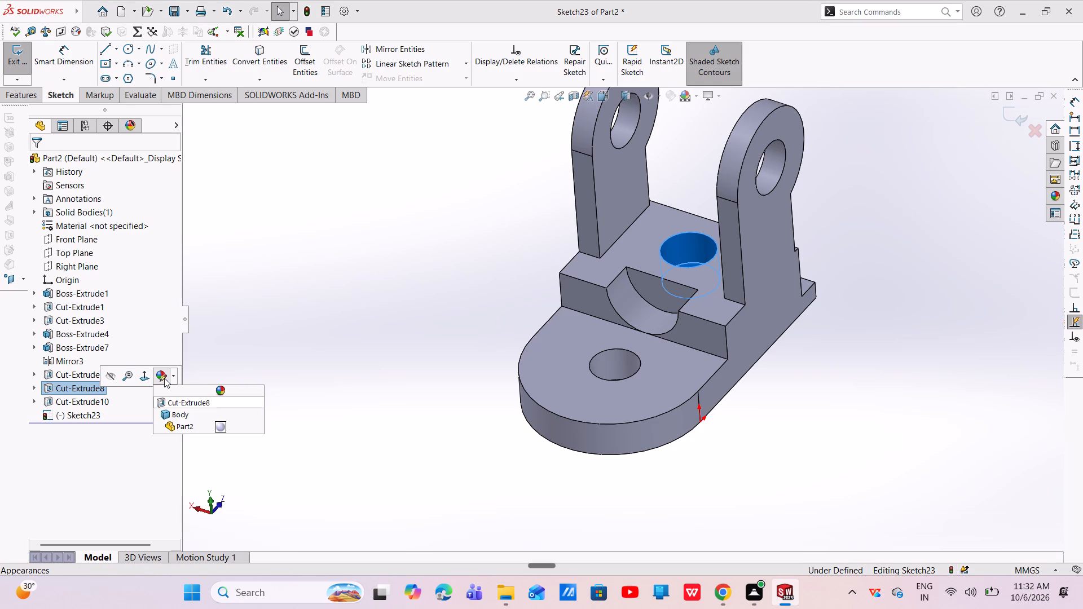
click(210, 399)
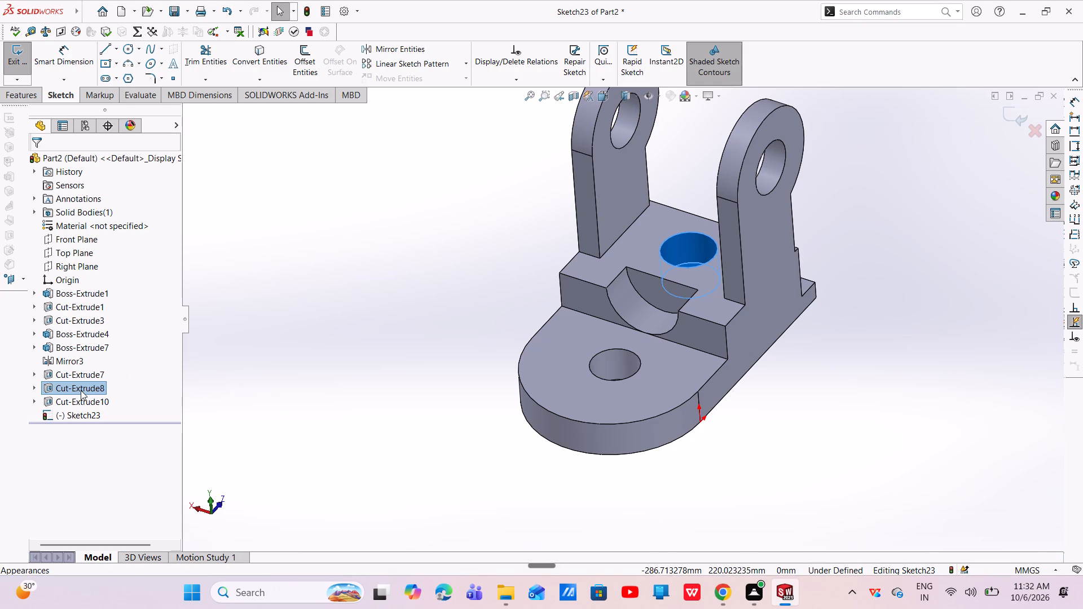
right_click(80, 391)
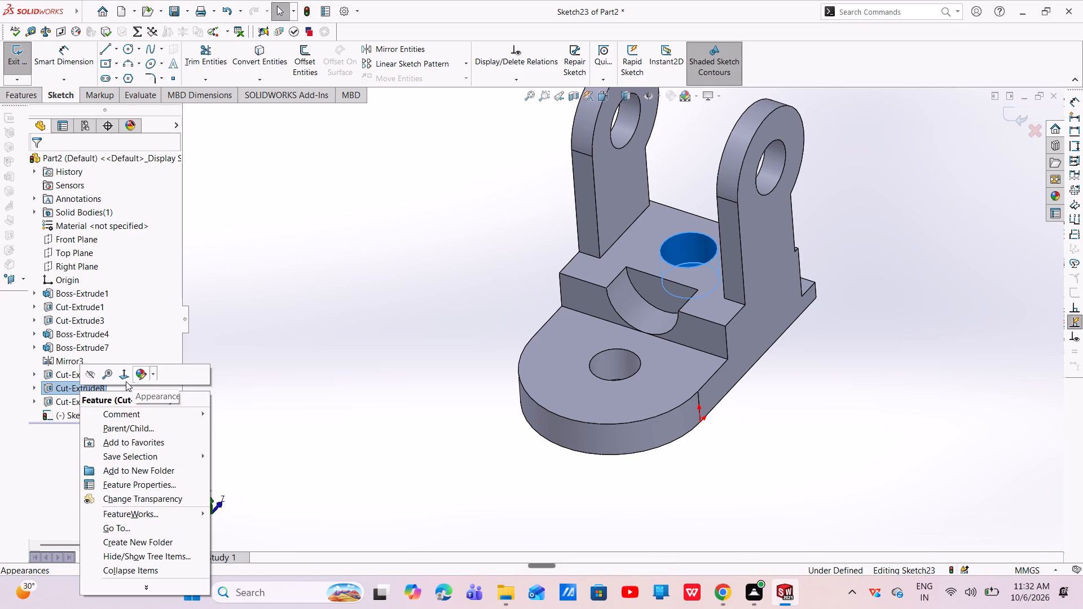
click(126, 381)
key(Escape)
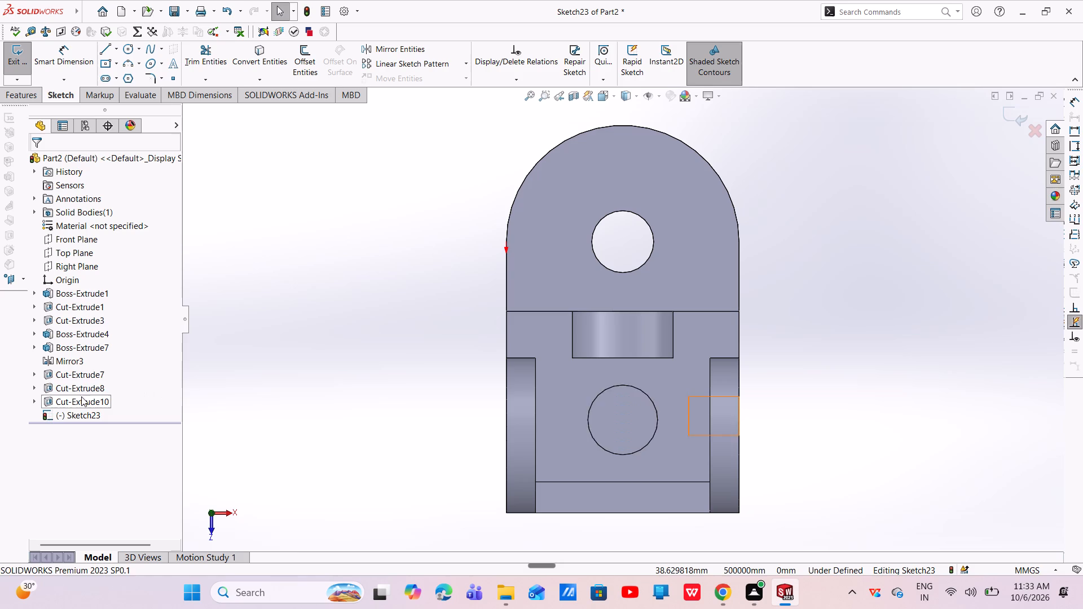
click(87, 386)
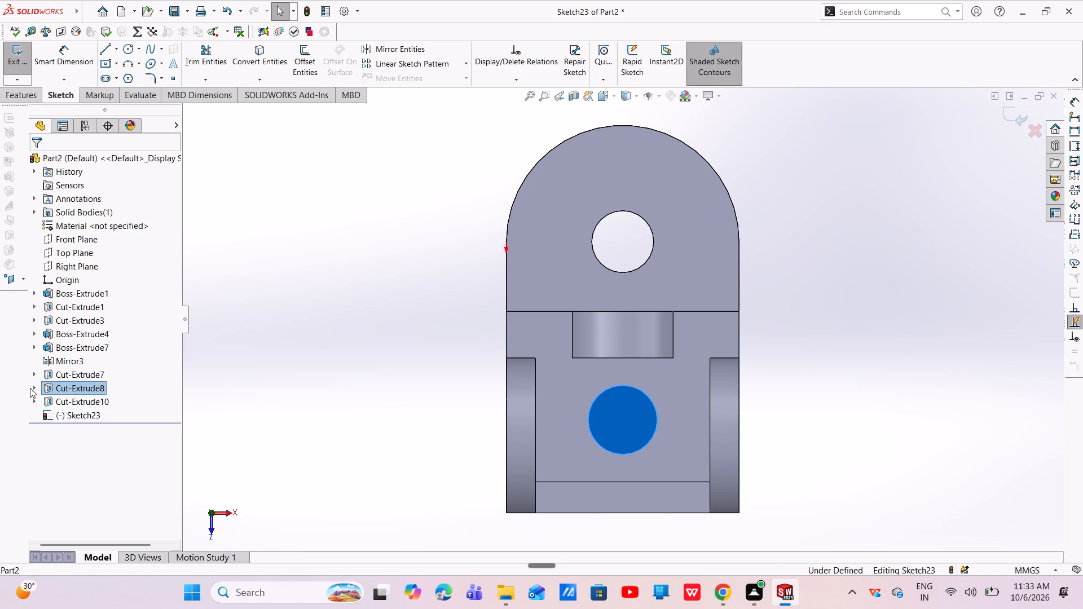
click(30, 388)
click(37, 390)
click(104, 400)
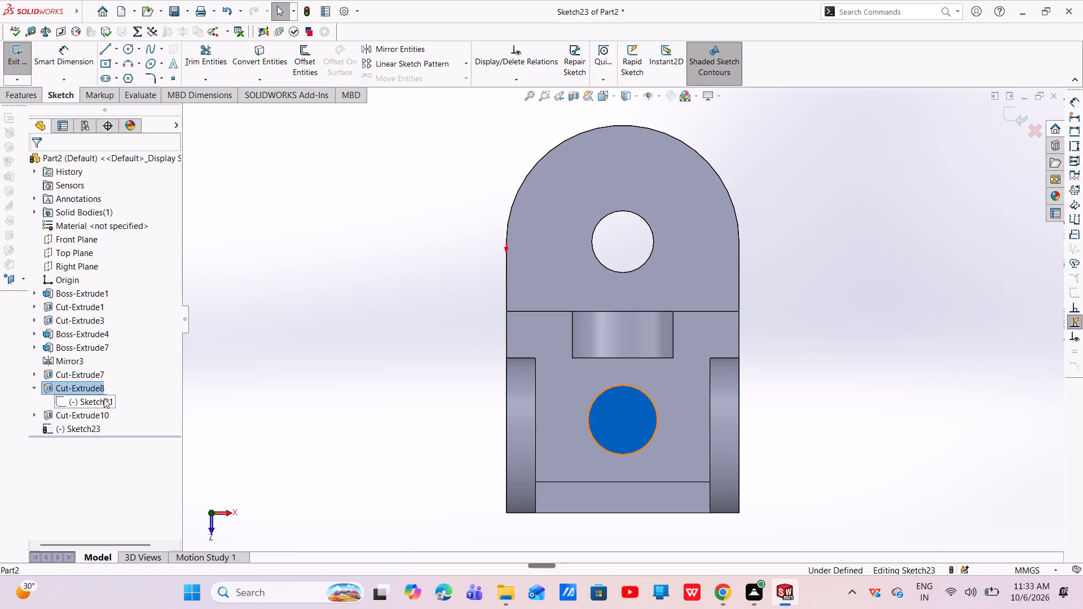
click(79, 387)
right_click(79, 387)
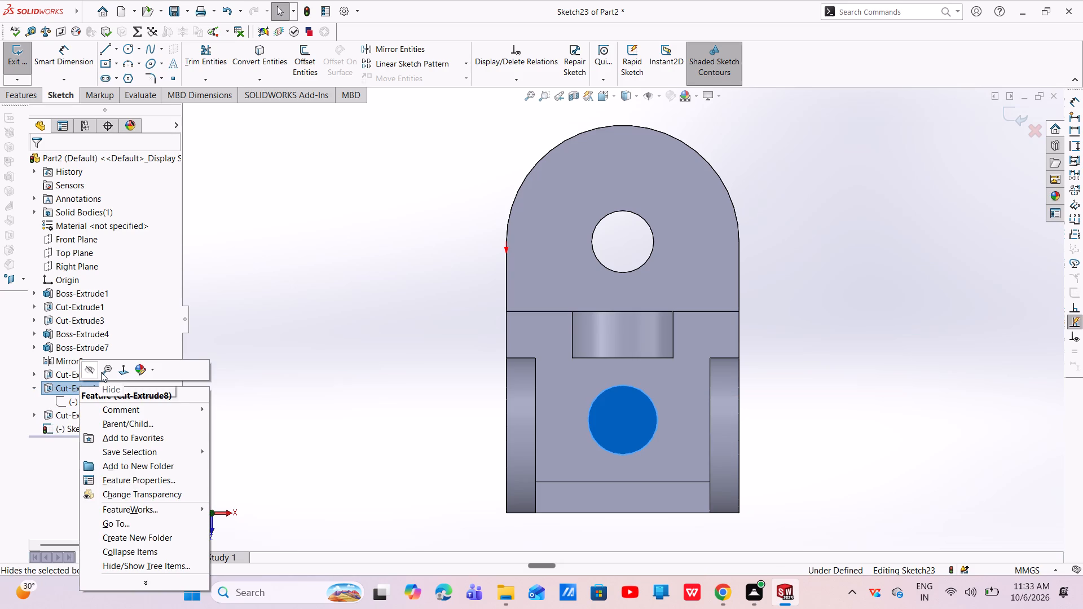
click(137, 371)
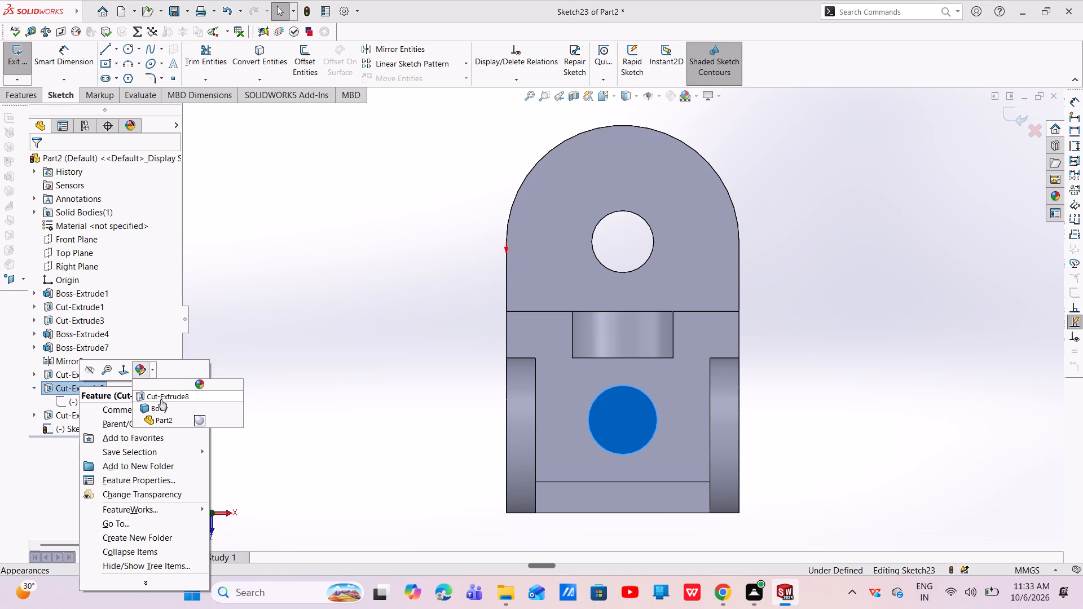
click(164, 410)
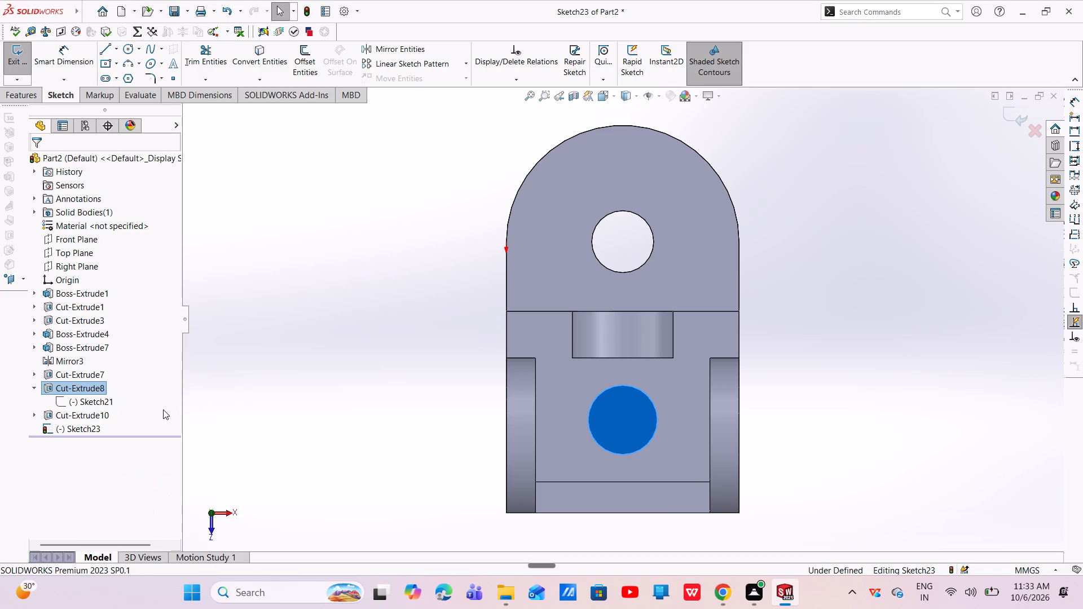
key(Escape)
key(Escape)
Sketch a horizontal line about 15.5 mm long across the lug's foot, starting where its edge on the rounded-plate side meets the base block.
scroll(756, 470, up, 1)
middle_drag(751, 466, 739, 328)
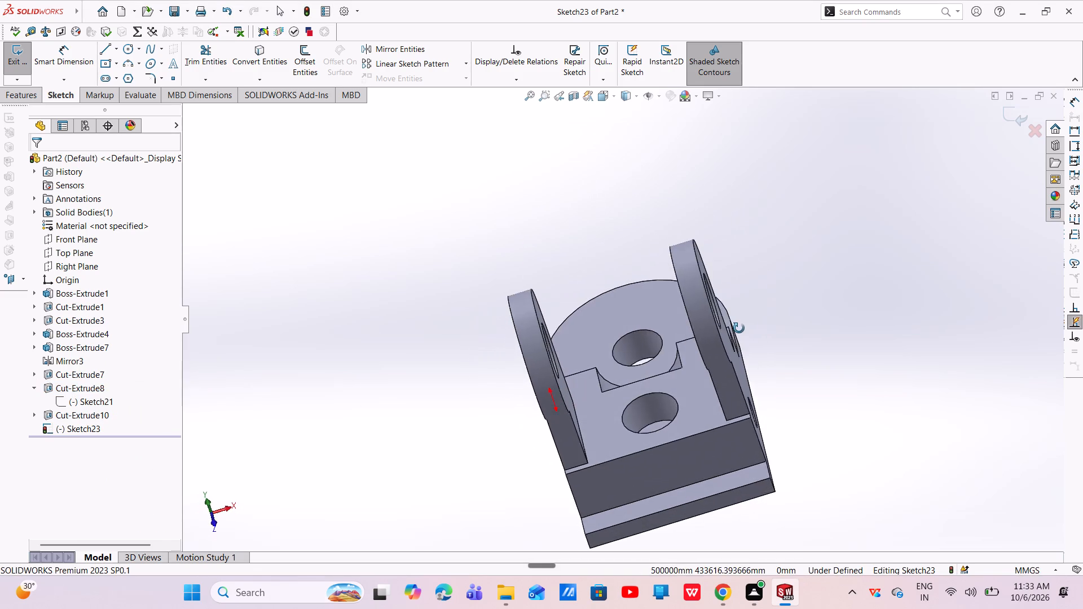
middle_drag(739, 328, 633, 420)
click(656, 446)
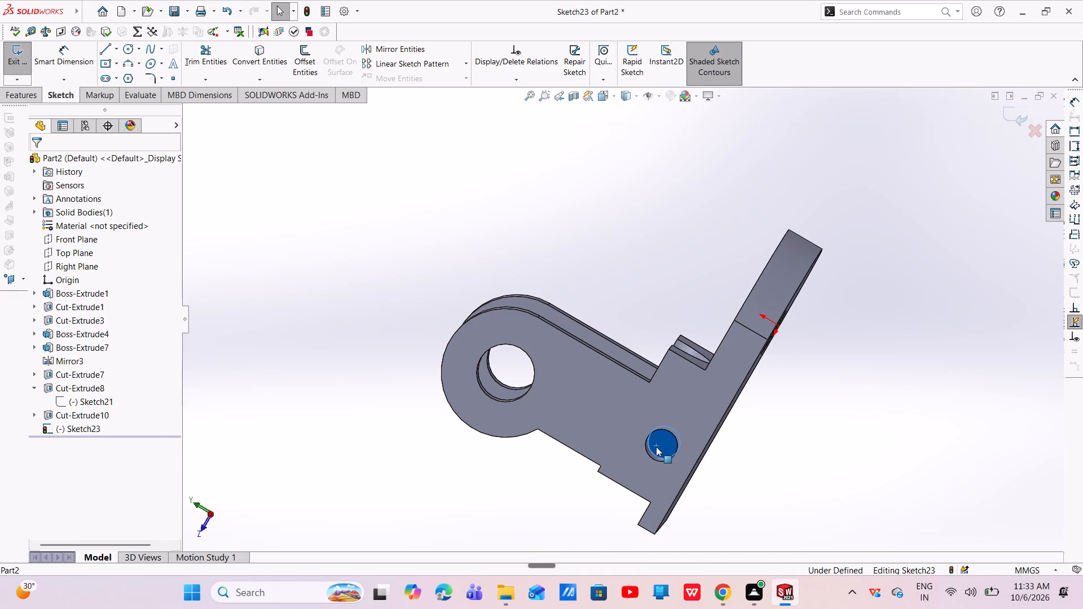
click(85, 430)
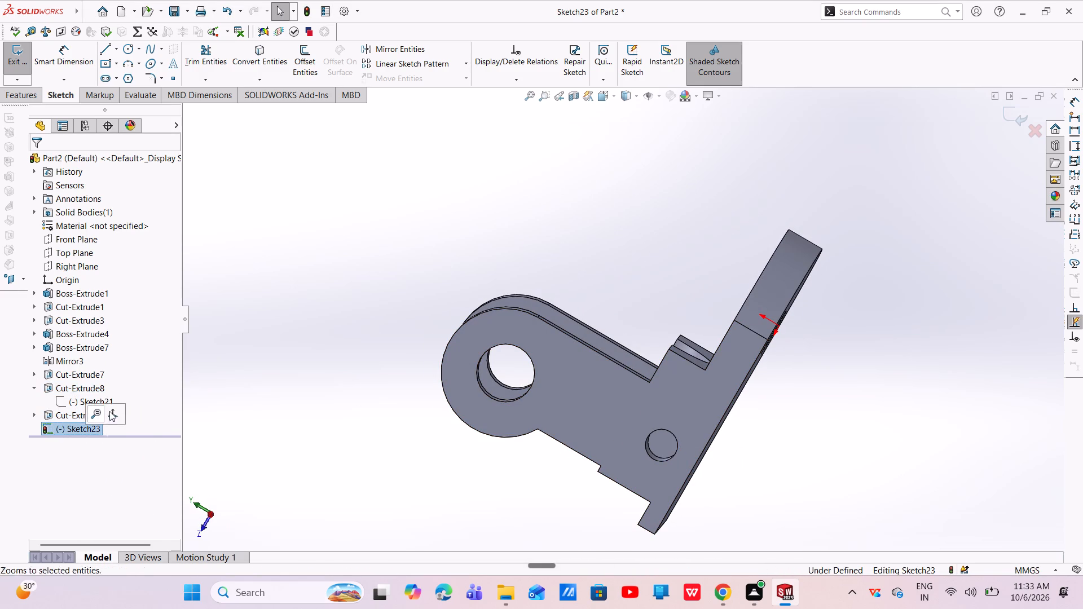
click(115, 409)
key(Escape)
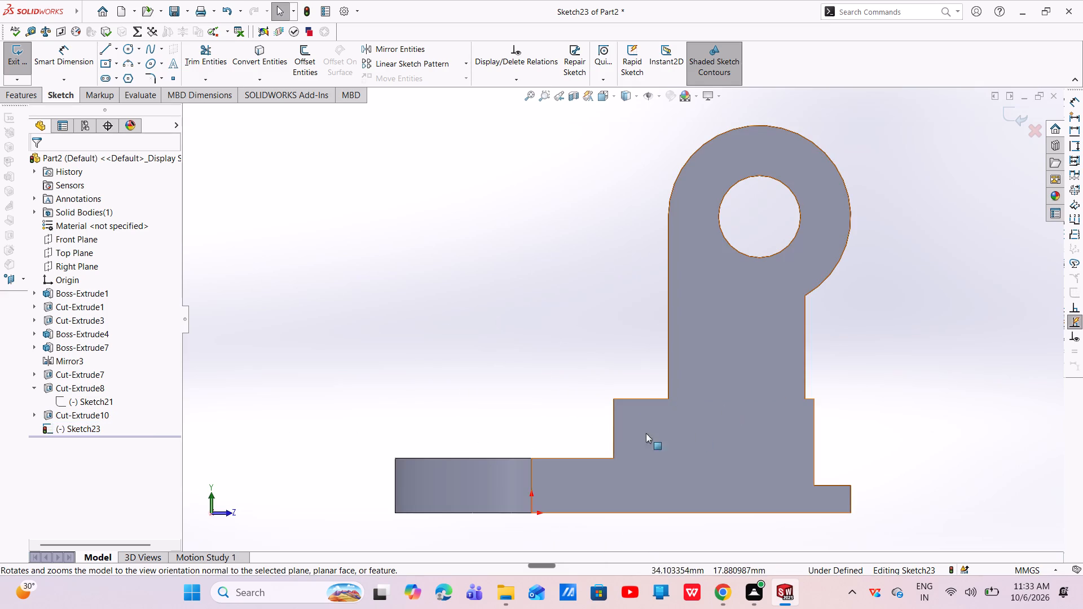
click(106, 51)
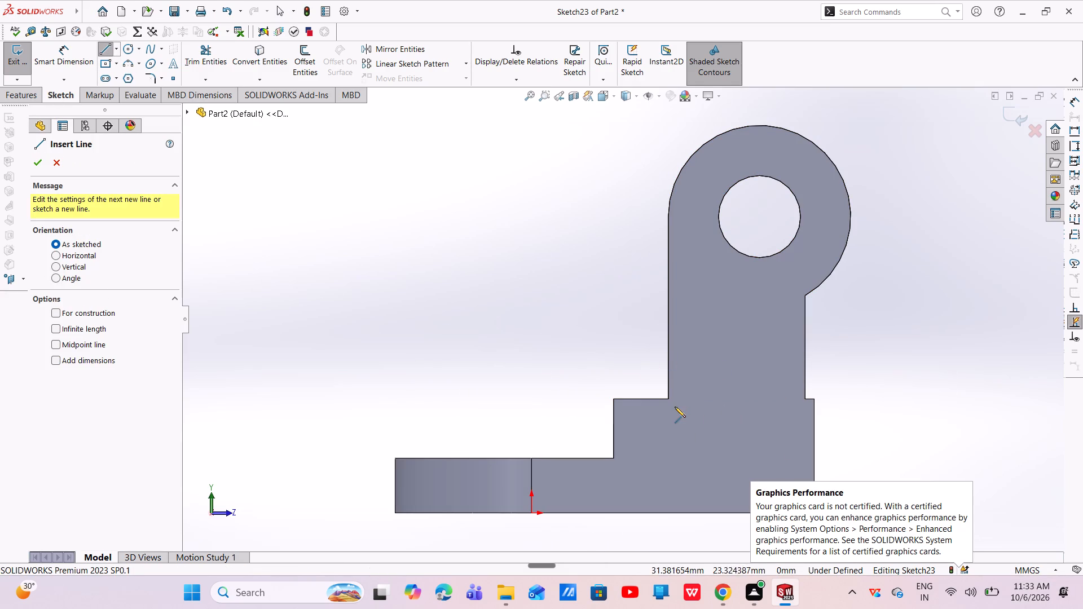
click(667, 396)
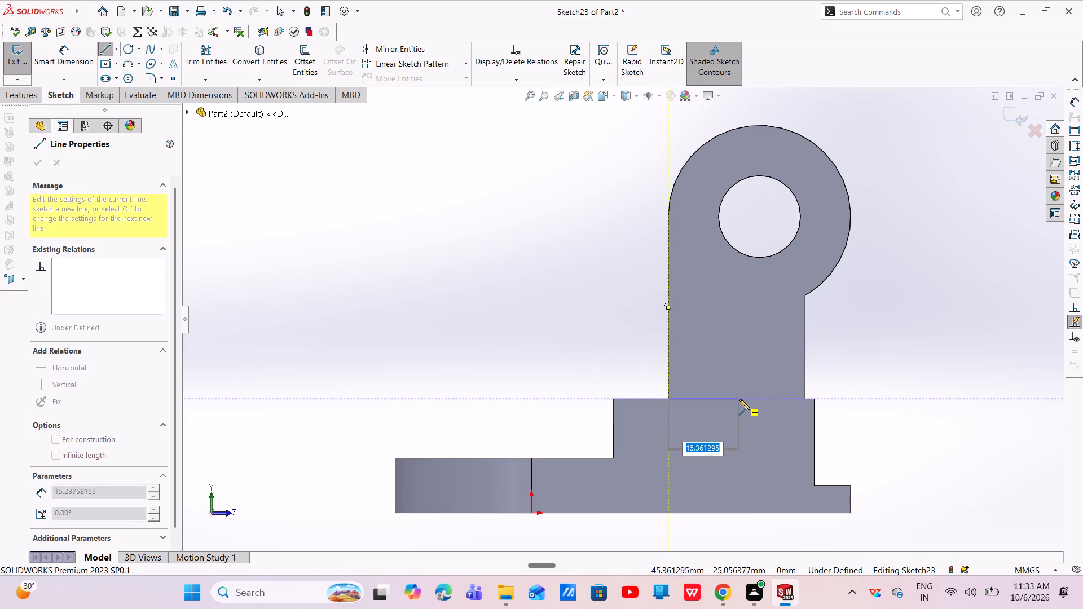
click(739, 399)
key(Escape)
key(Escape)
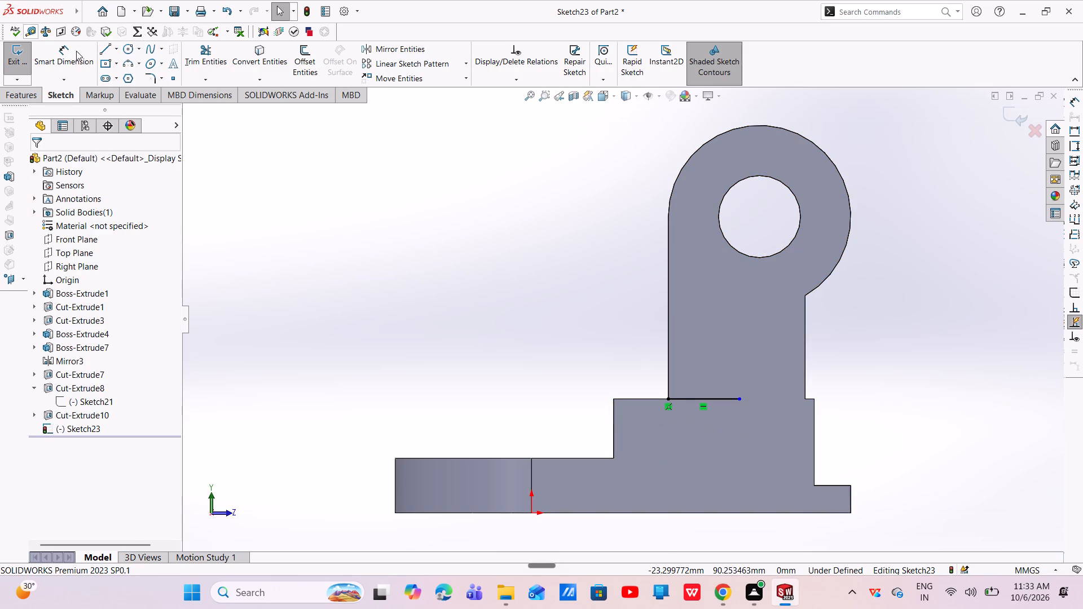
Sketch a vertical line about 12 mm long down into the base block from the horizontal line's free end.
click(105, 43)
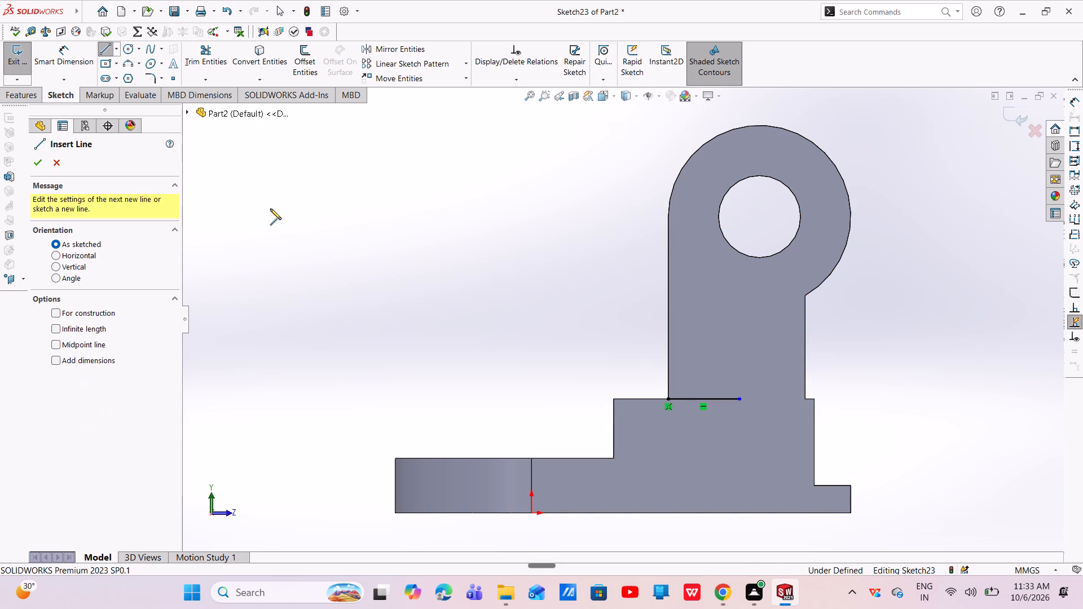
click(738, 400)
click(741, 454)
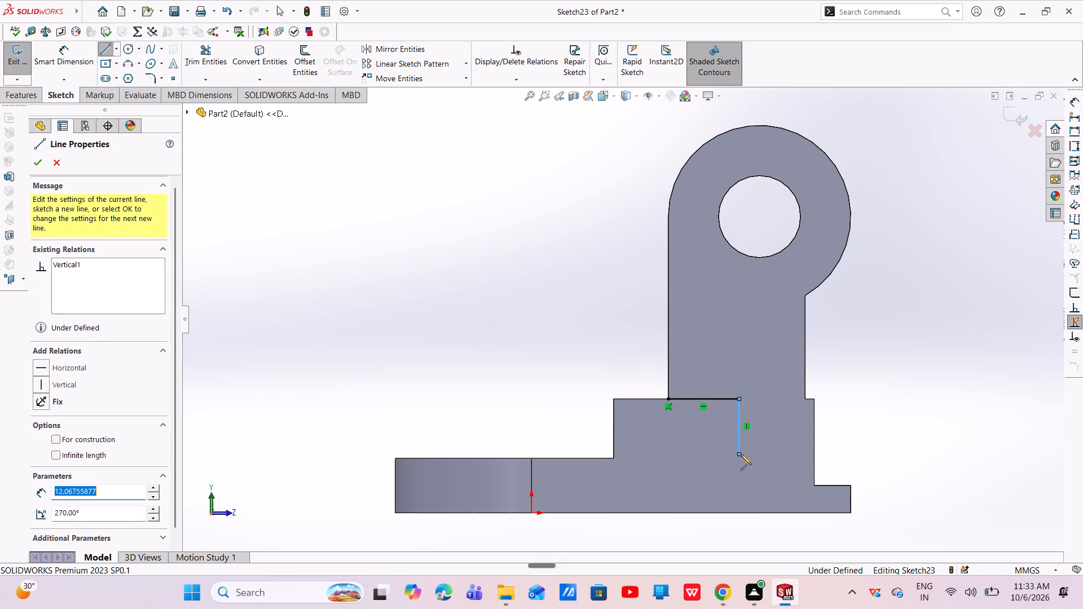
key(Escape)
key(Escape)
Dimension the horizontal sketch line's length and set it to 15 mm.
click(67, 51)
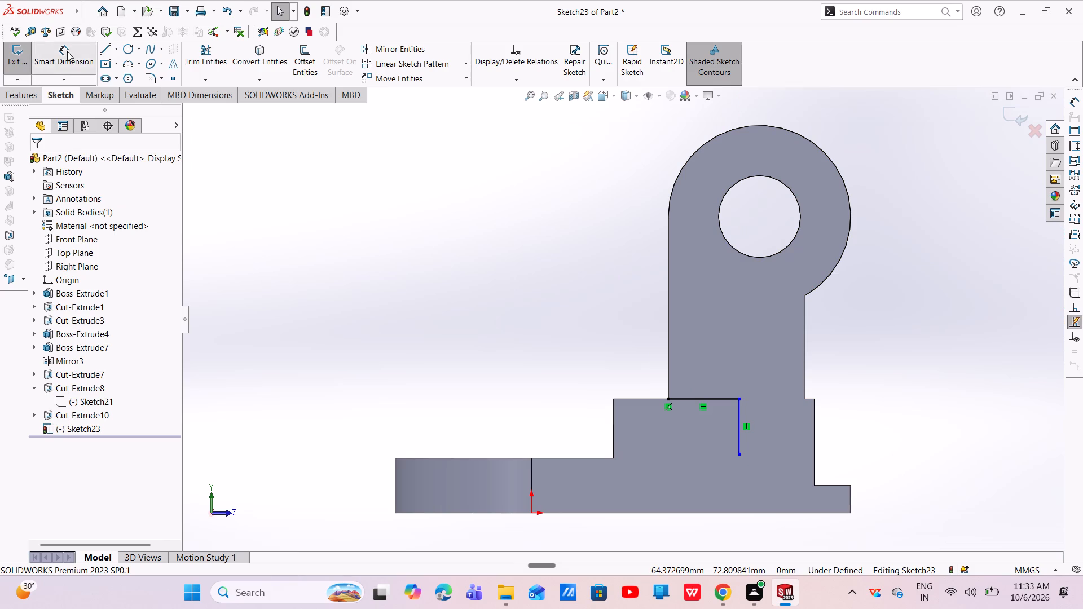
click(719, 403)
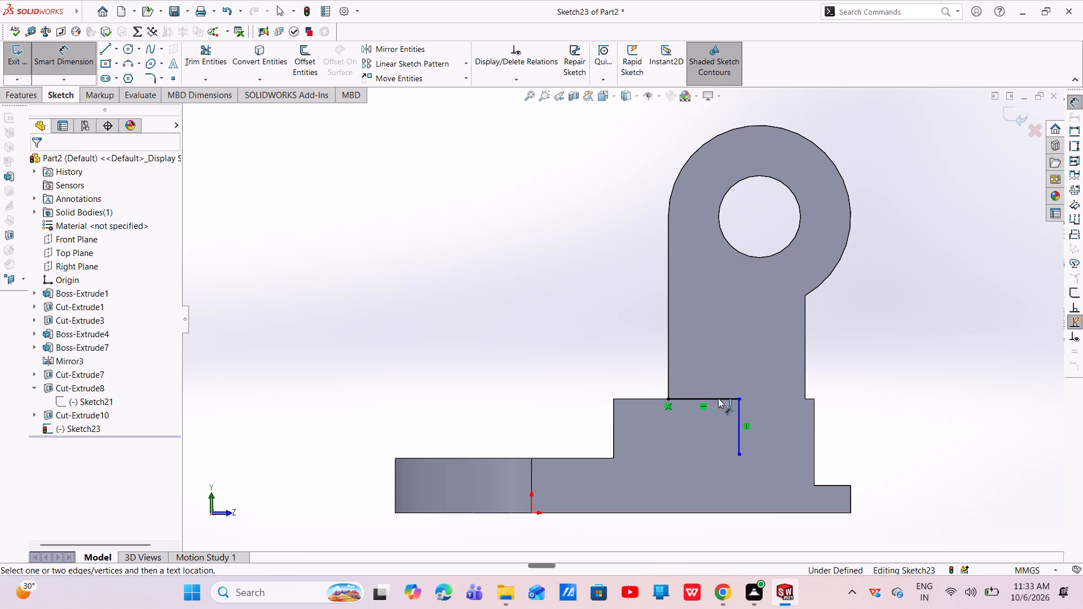
click(700, 397)
click(702, 351)
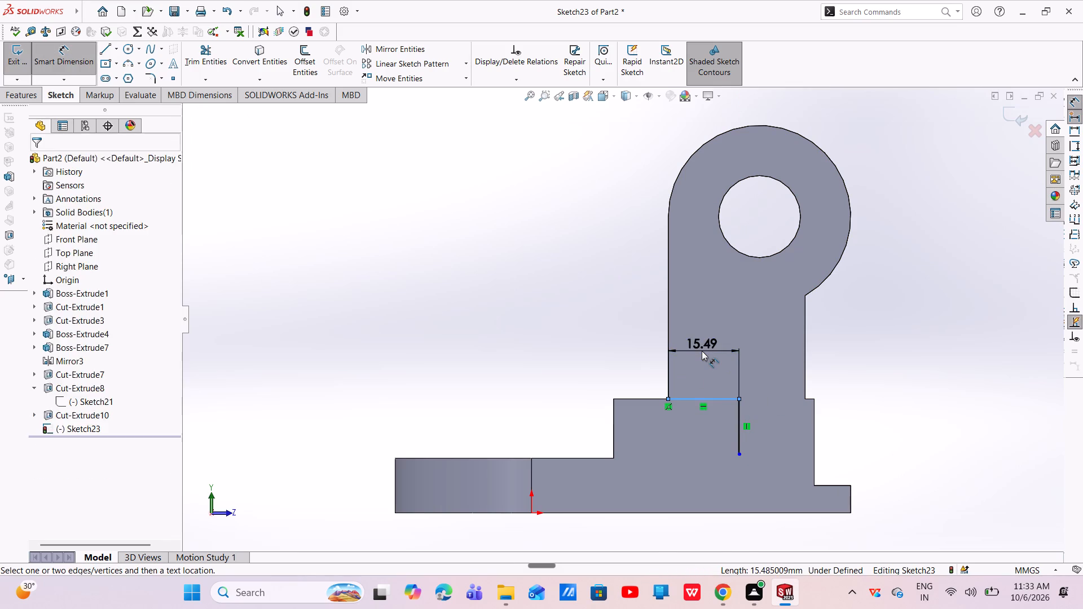
key(Escape)
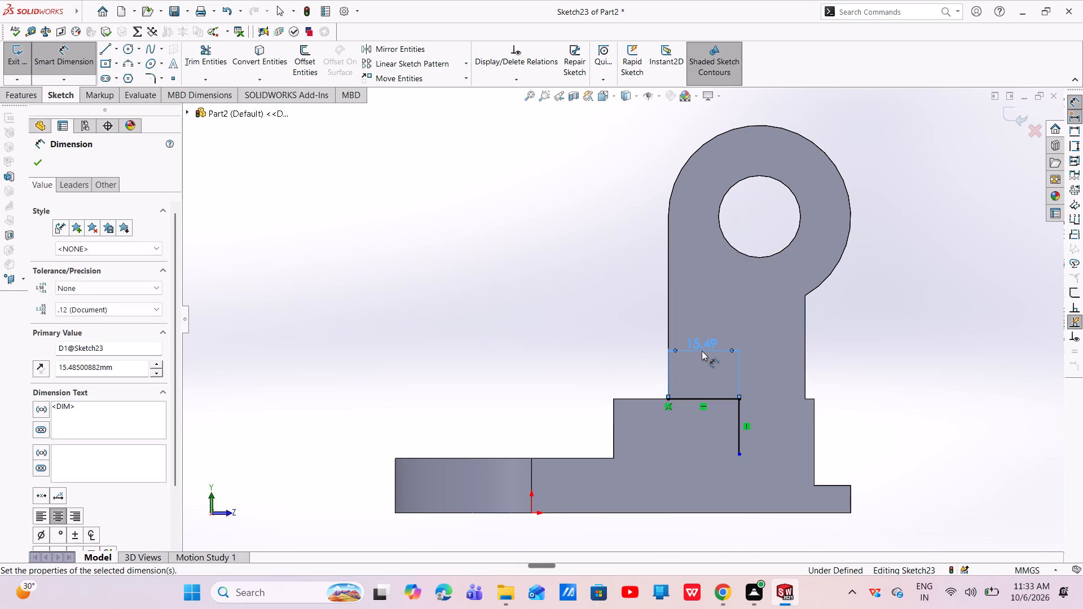
drag(124, 366, 51, 370)
key(BackSpace)
text(15)
key(Return)
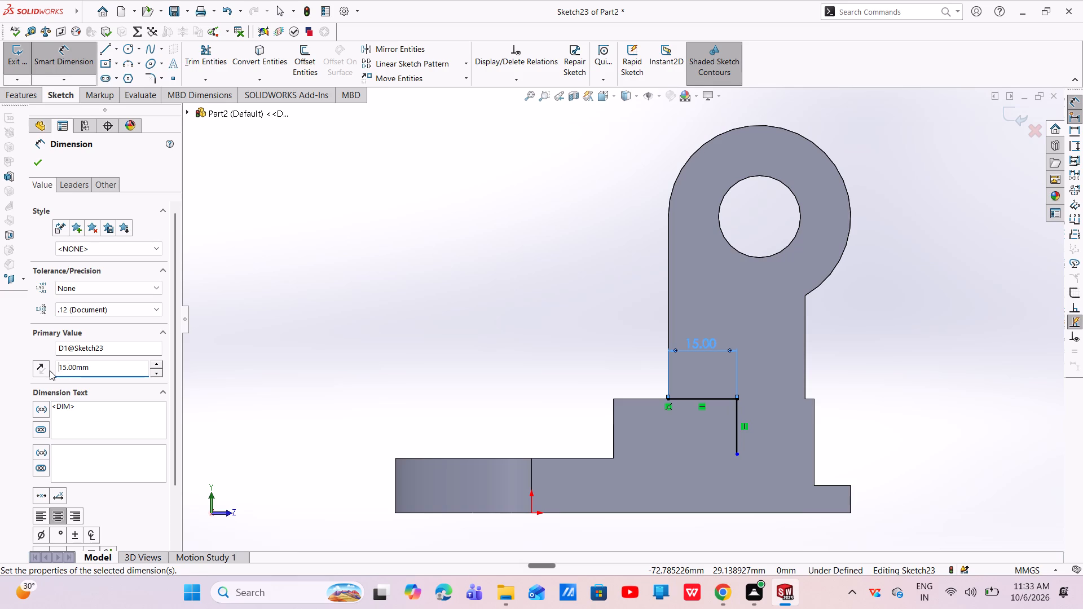
key(Escape)
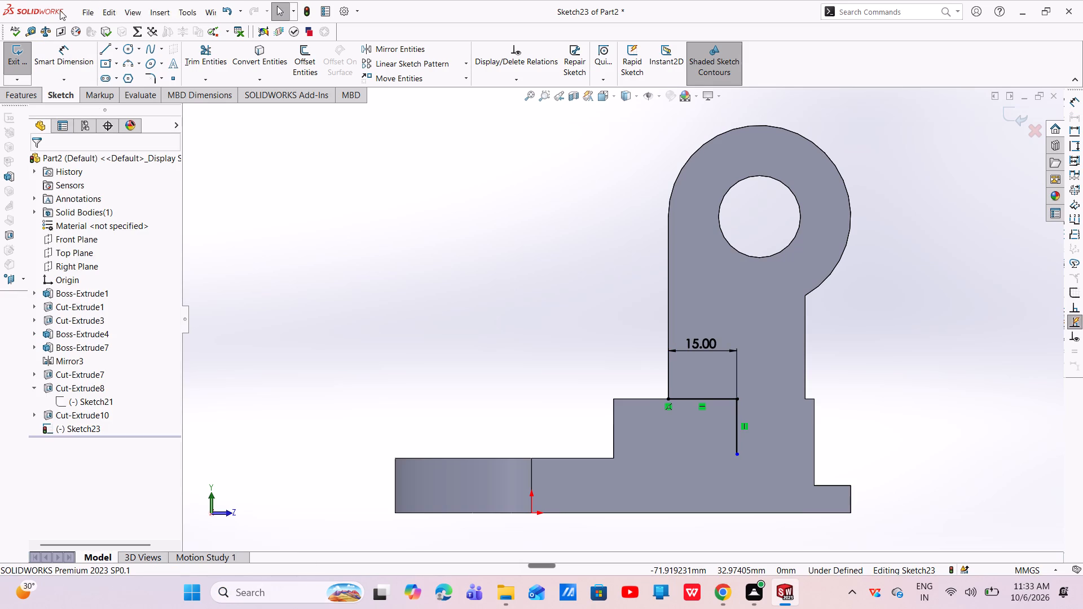
Dimension the vertical sketch line's length and set it to 13 mm.
click(60, 48)
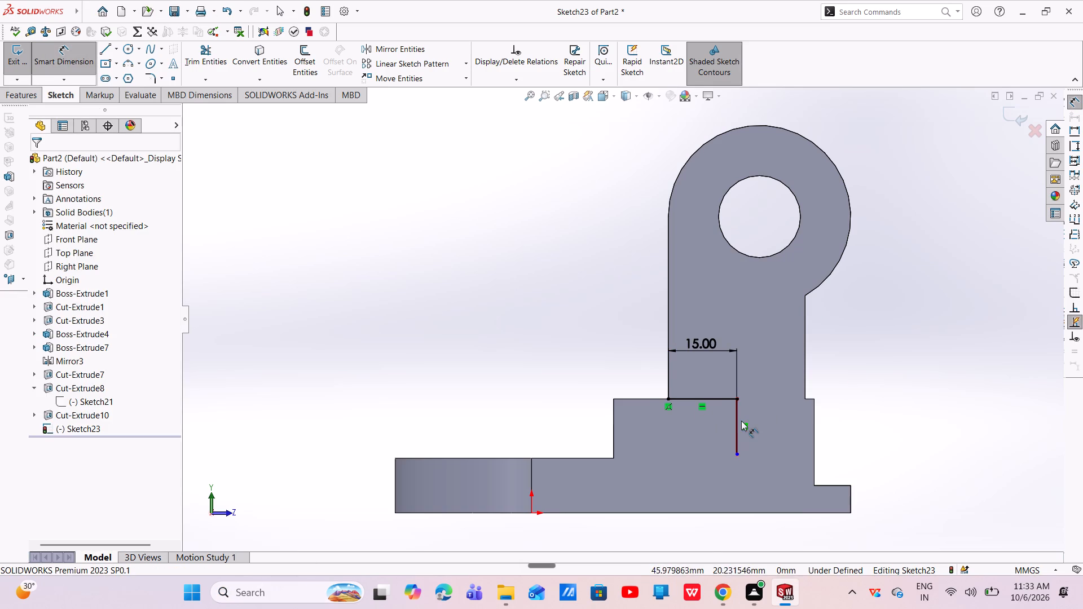
click(735, 431)
click(917, 429)
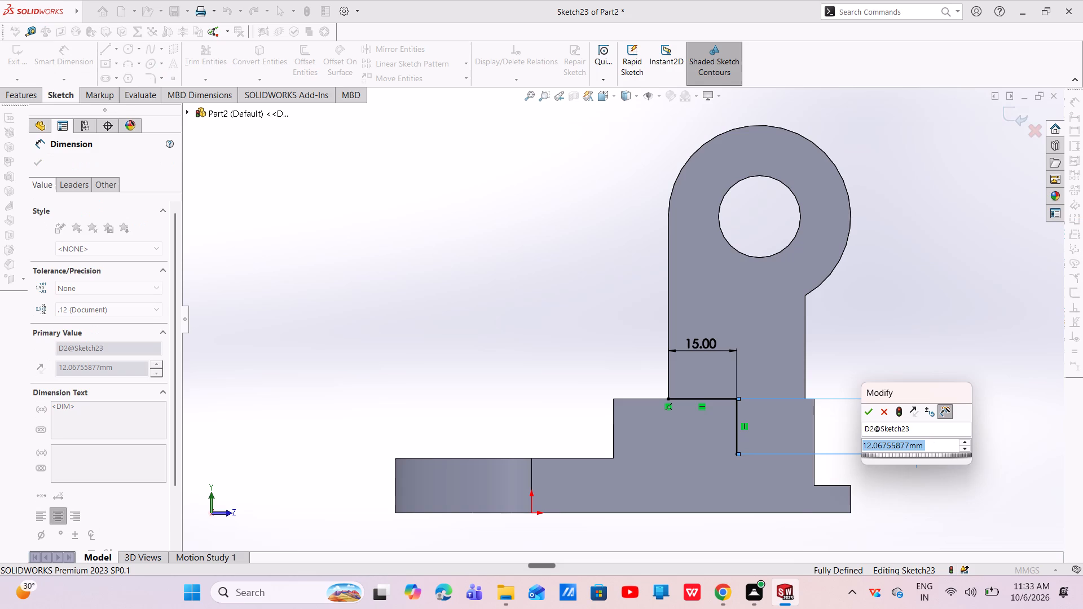
key(BackSpace)
text(13)
key(Return)
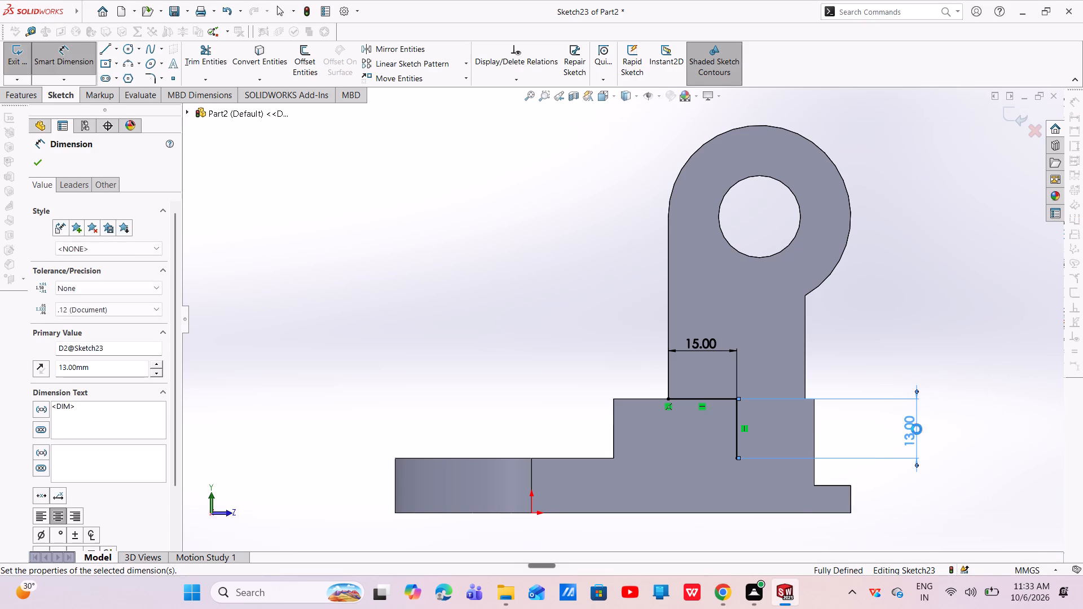
key(Escape)
key(Escape)
Sketch a circle about 13 mm in diameter centred on the vertical line's lower end in the base block.
click(130, 51)
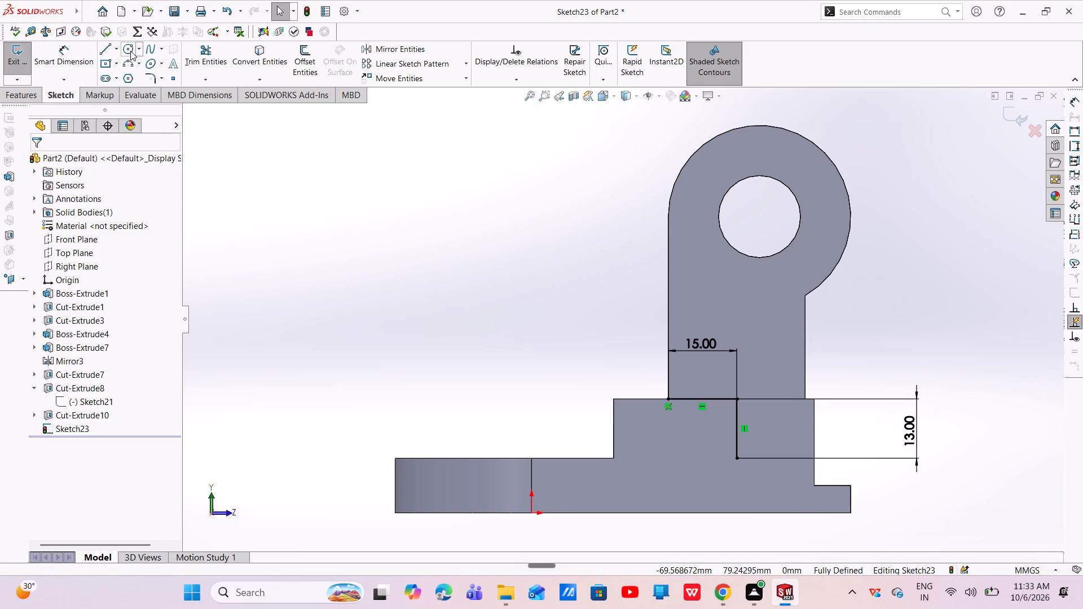
click(736, 459)
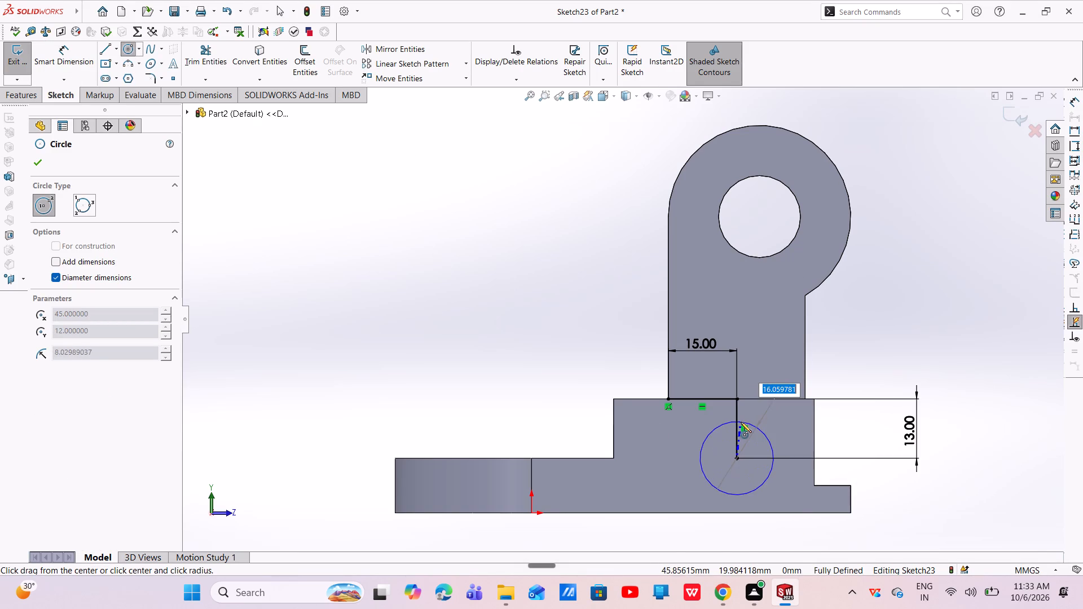
click(737, 429)
key(Escape)
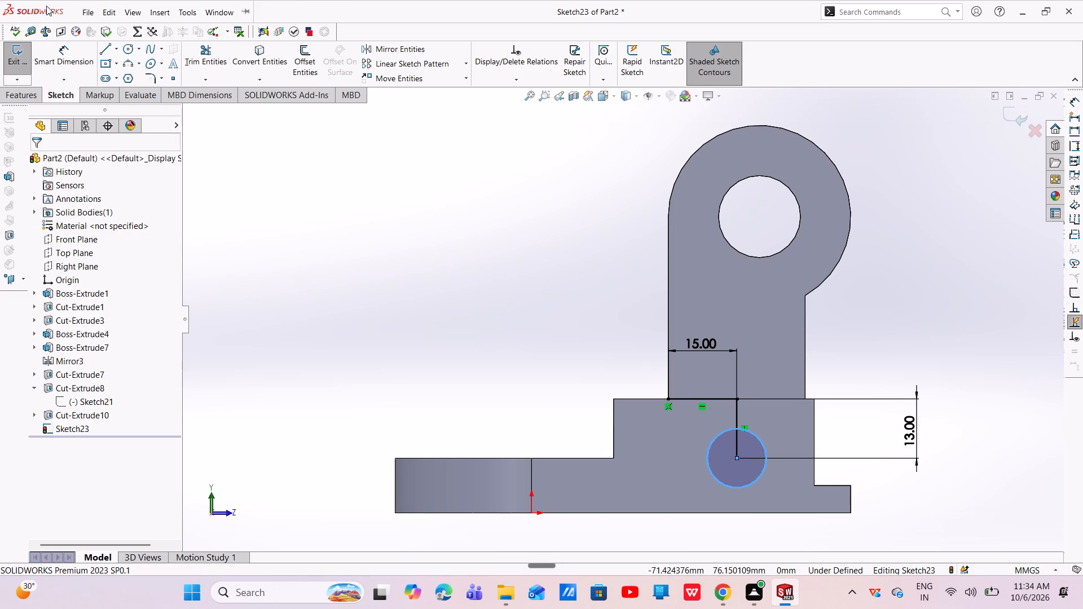
Dimension the circle's diameter and set it to 10 mm.
click(68, 53)
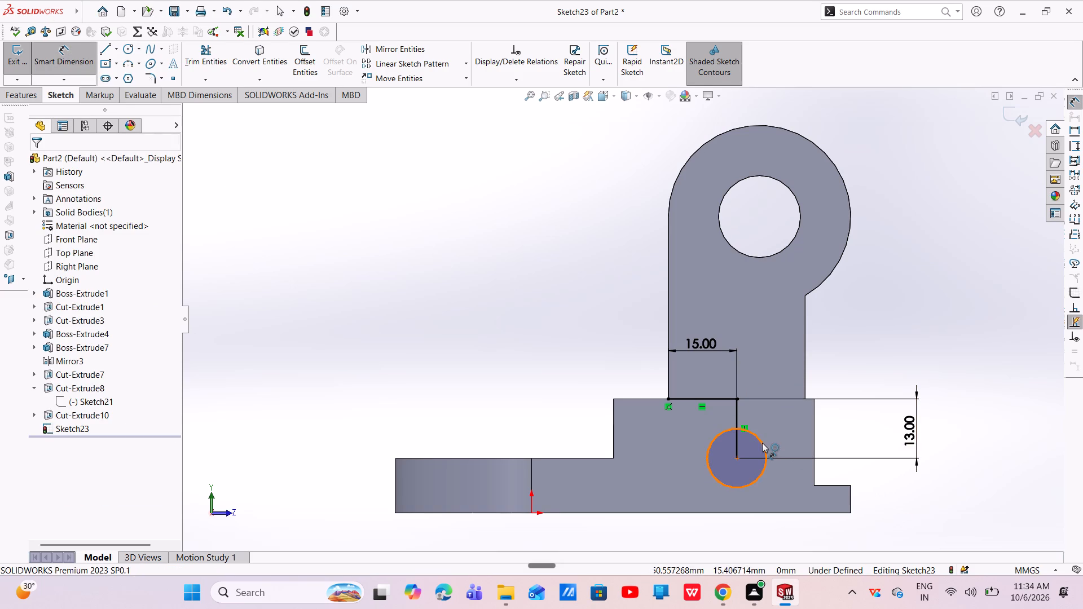
click(762, 443)
click(790, 532)
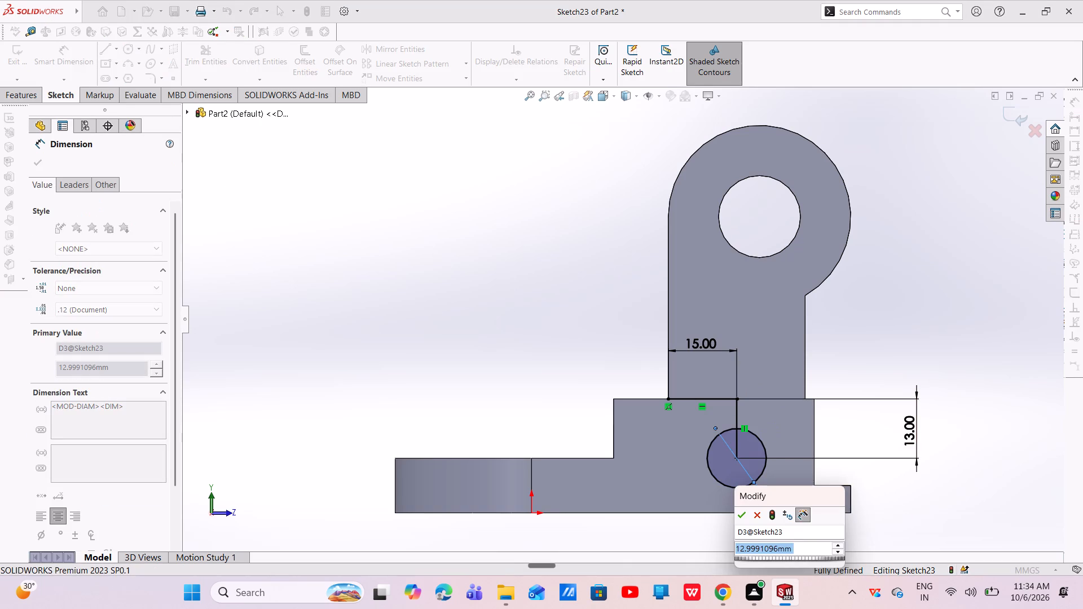
key(BackSpace)
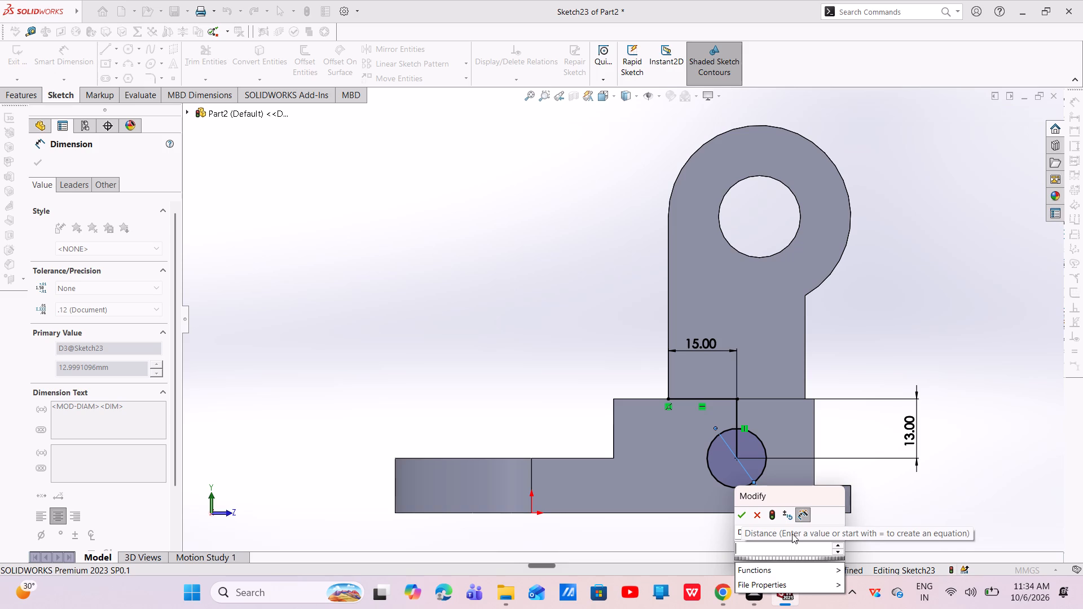
text(10)
key(Return)
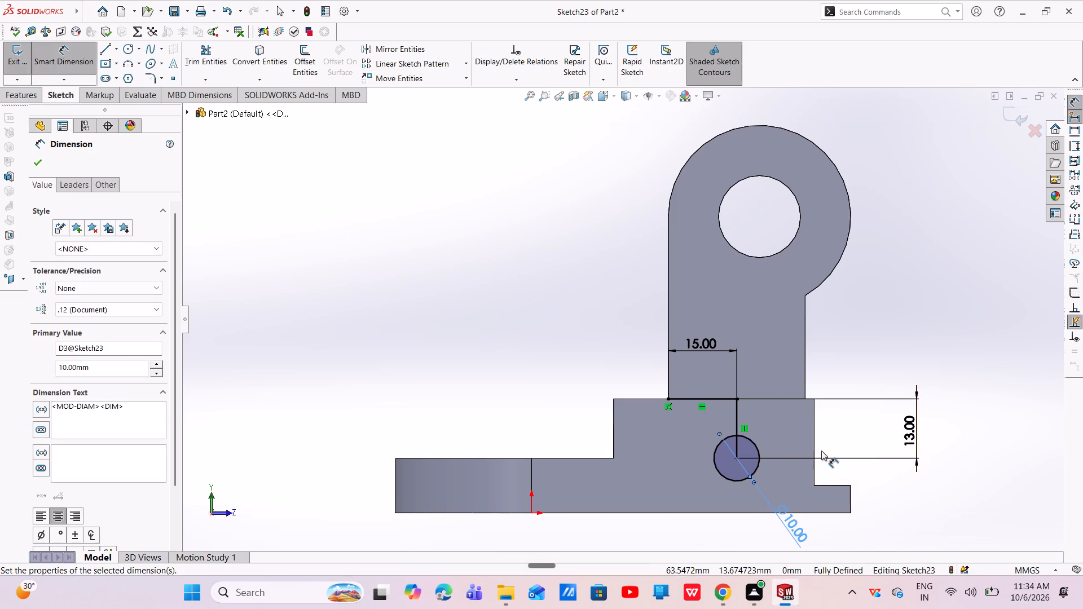
key(Escape)
key(Escape)
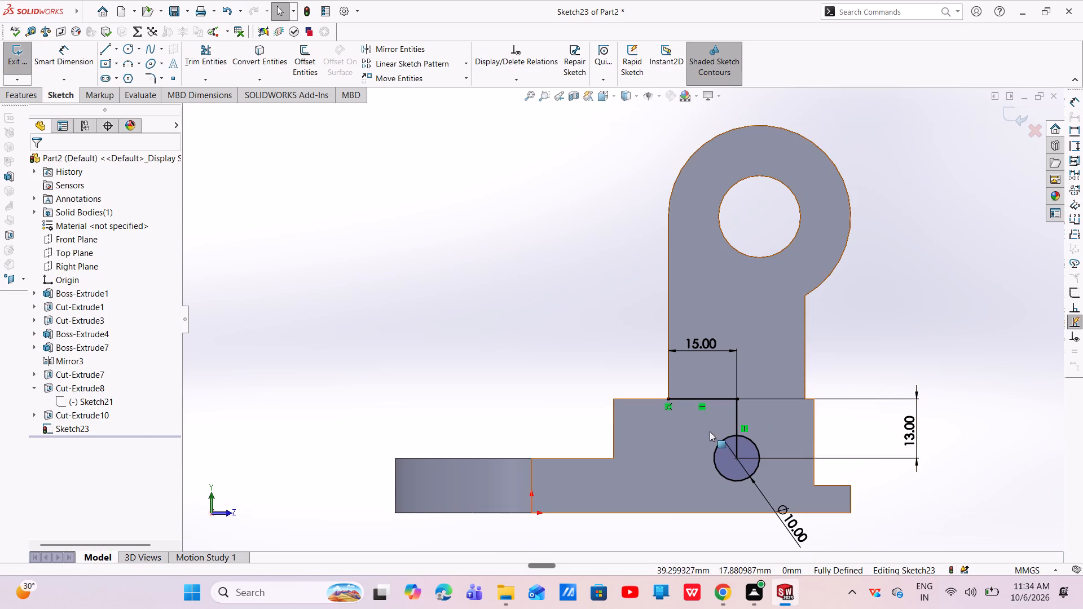
Delete the vertical and horizontal locating lines from the sketch, including their dimensions, keeping only the 10 mm circle.
click(734, 414)
right_click(734, 414)
click(767, 546)
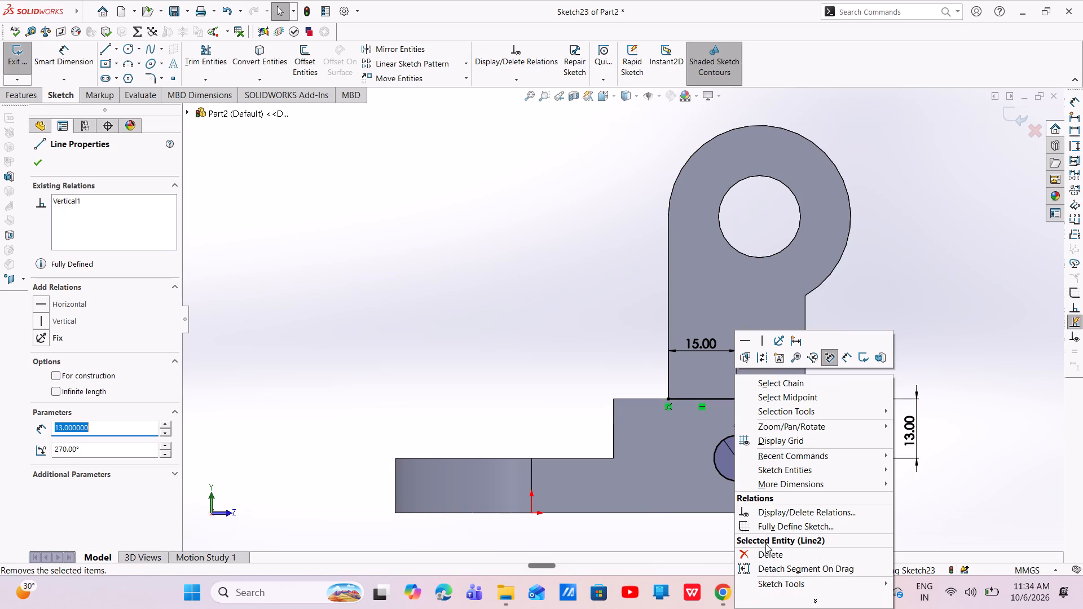
click(758, 550)
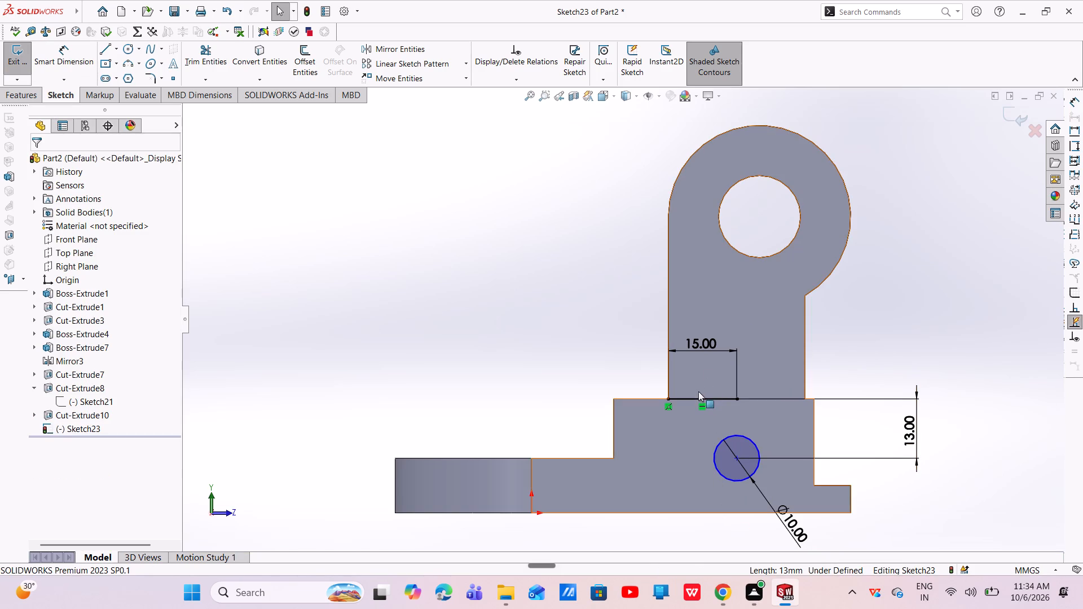
click(698, 399)
right_click(698, 399)
click(735, 553)
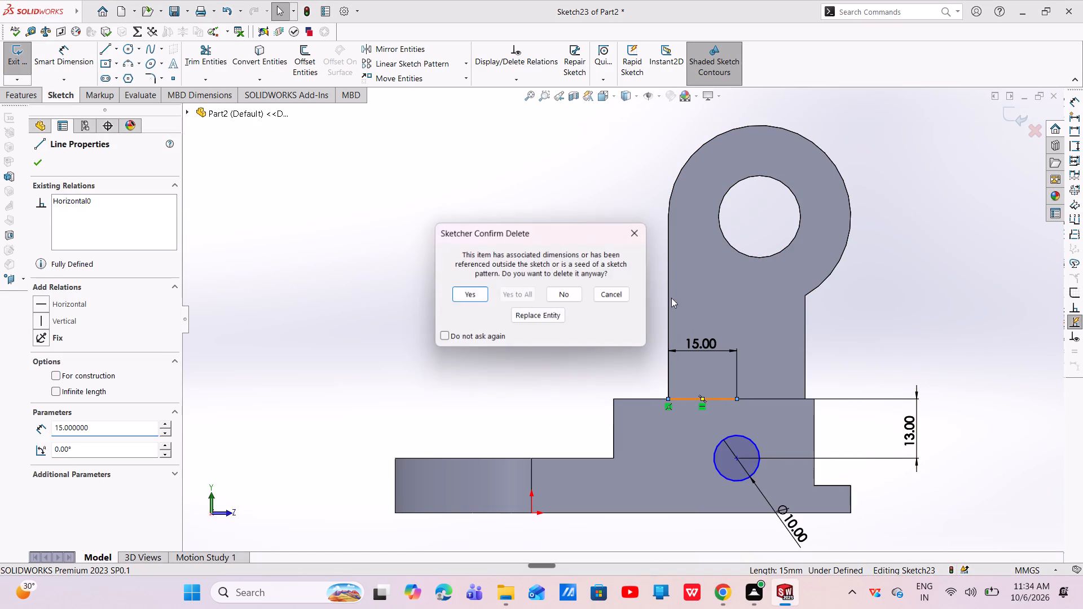
click(461, 296)
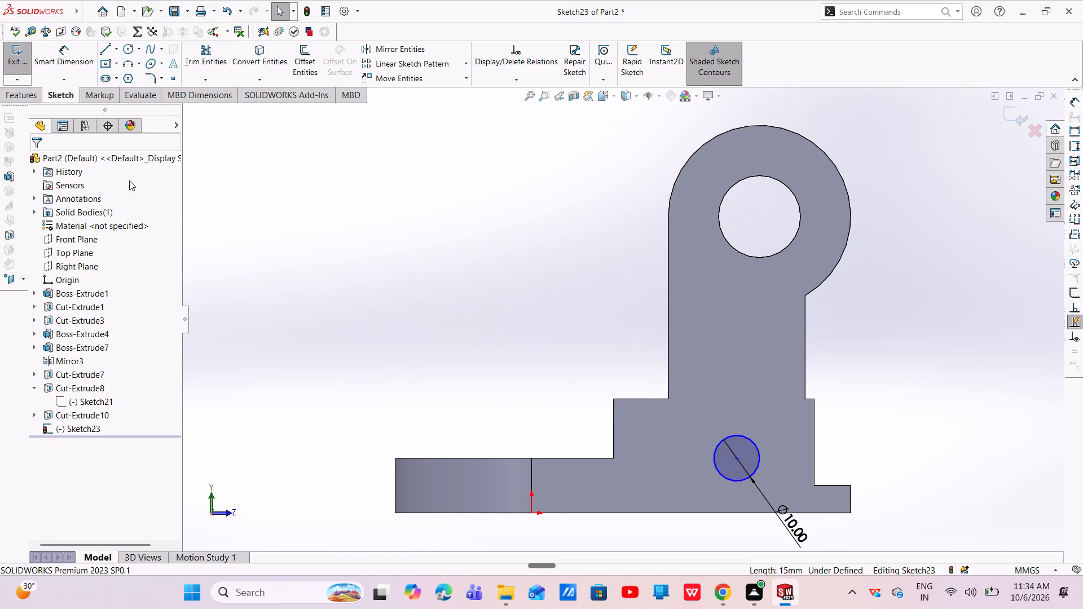
Cut-extrude the 10 mm circle 13 mm blind into the side of the base block.
click(27, 95)
click(28, 58)
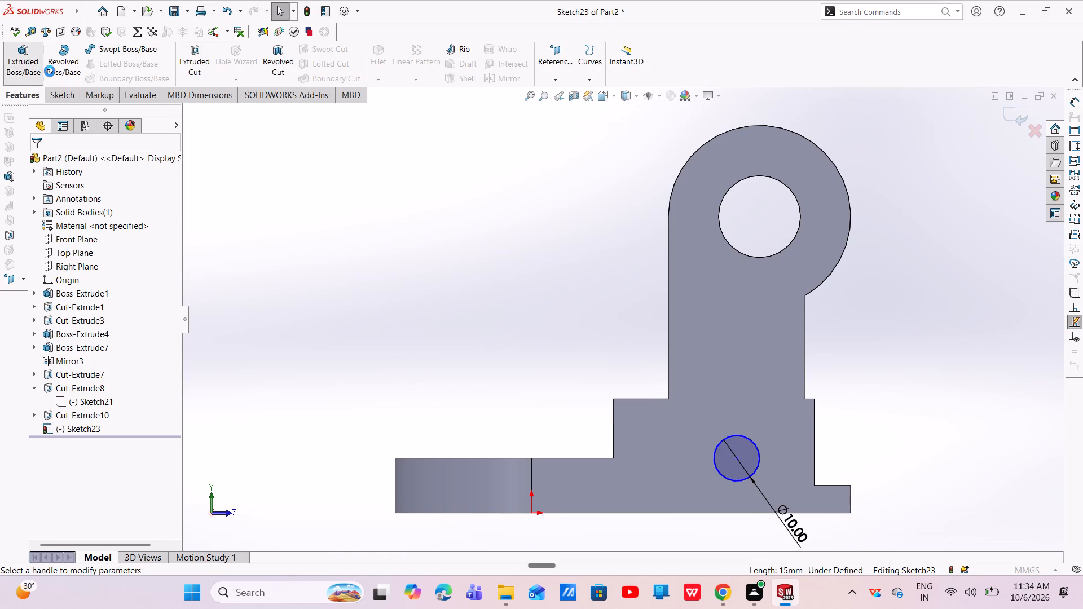
click(50, 160)
click(197, 58)
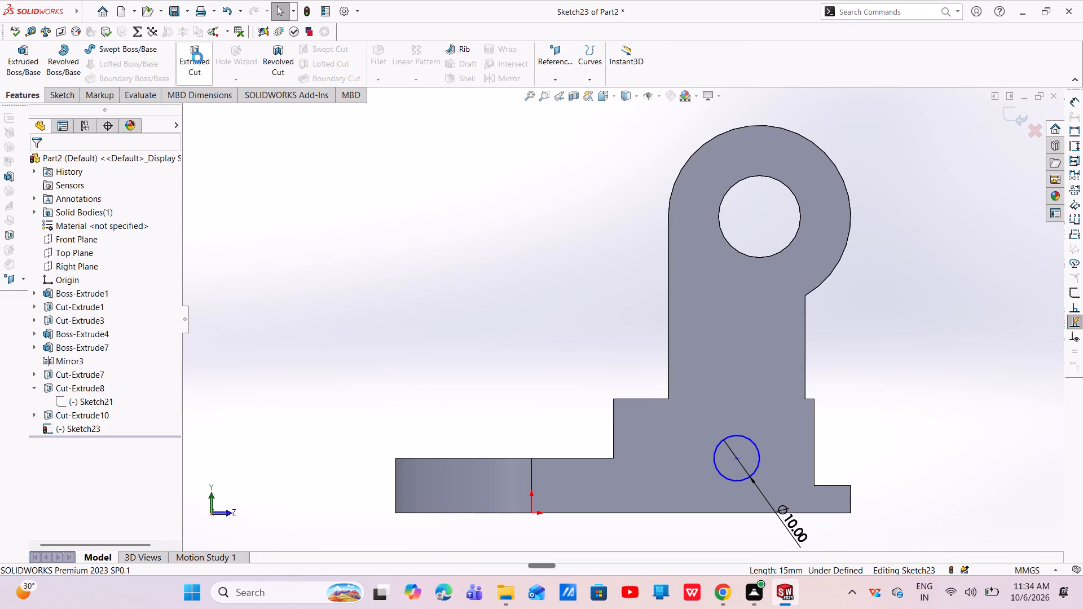
middle_drag(936, 483, 822, 523)
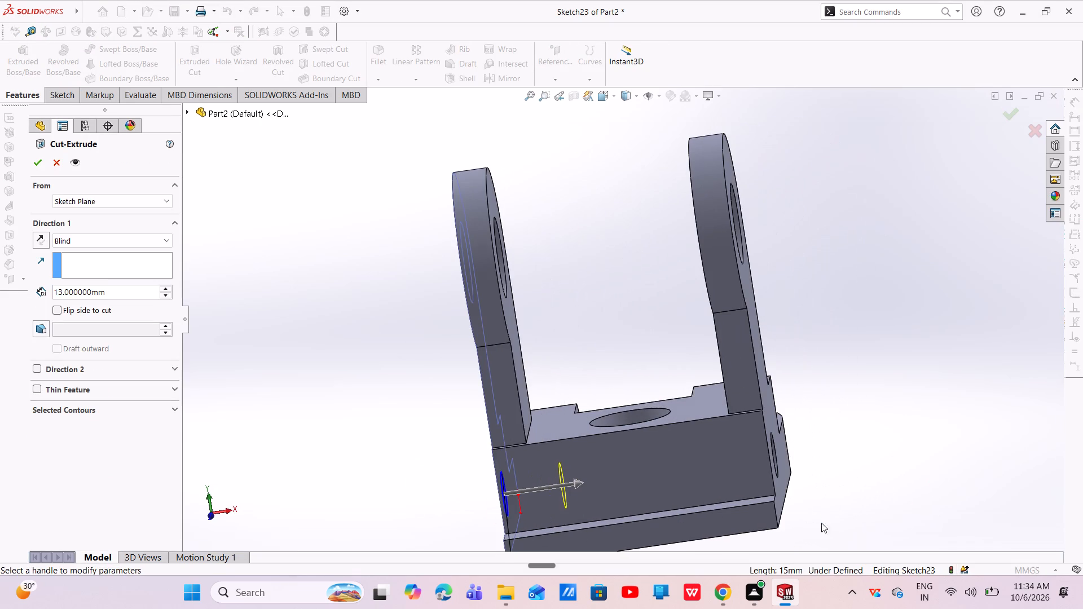
click(39, 161)
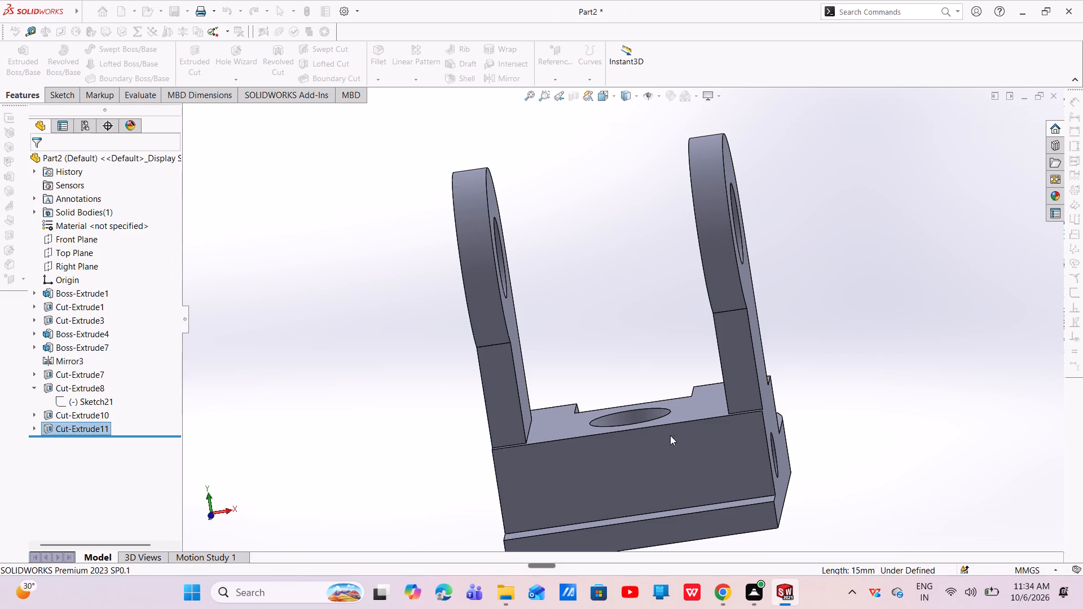
Examine the new side hole and the hole between the lugs from several angles.
middle_drag(662, 419, 678, 536)
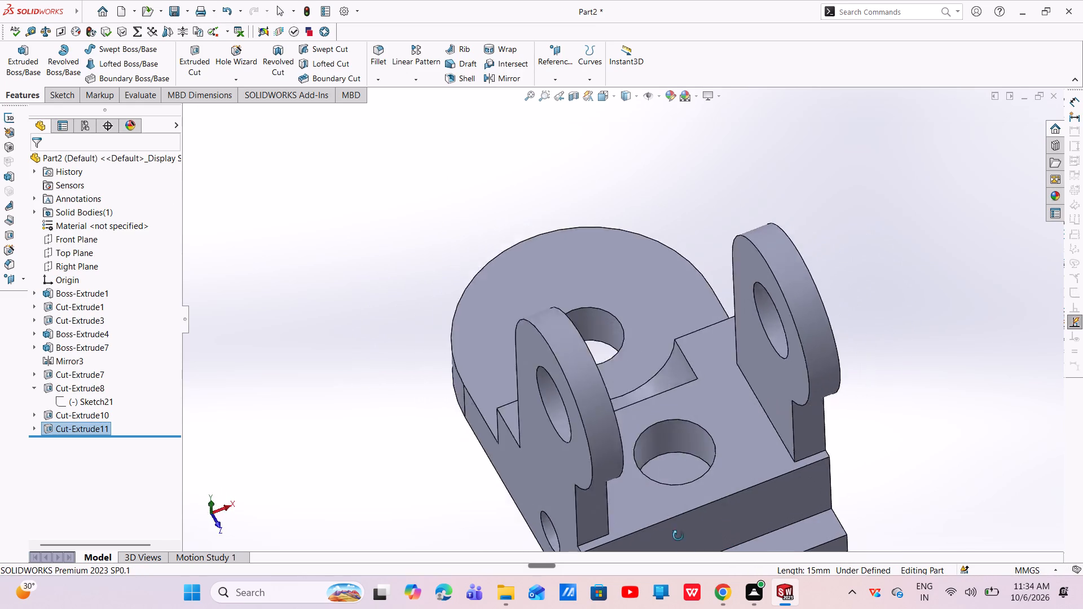
middle_drag(678, 536, 719, 501)
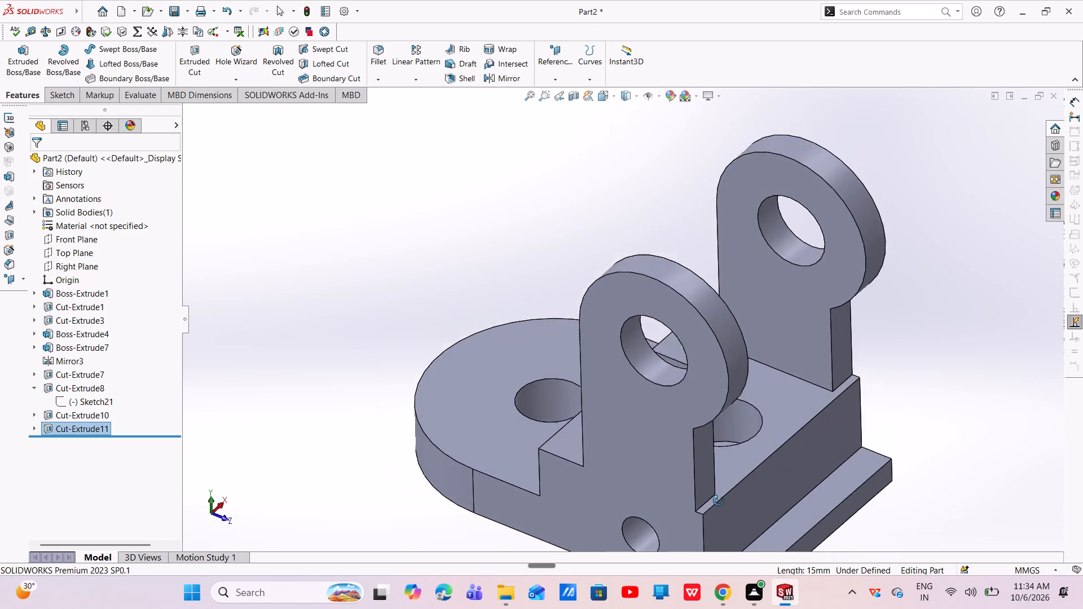
middle_drag(719, 501, 758, 359)
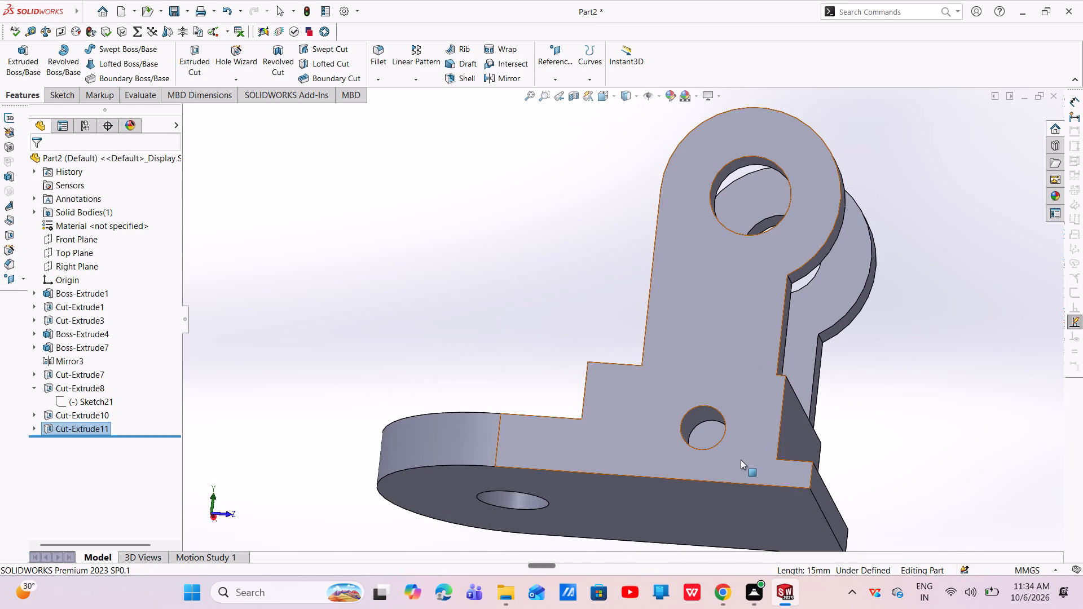
scroll(742, 454, up, 3)
middle_drag(728, 426, 689, 513)
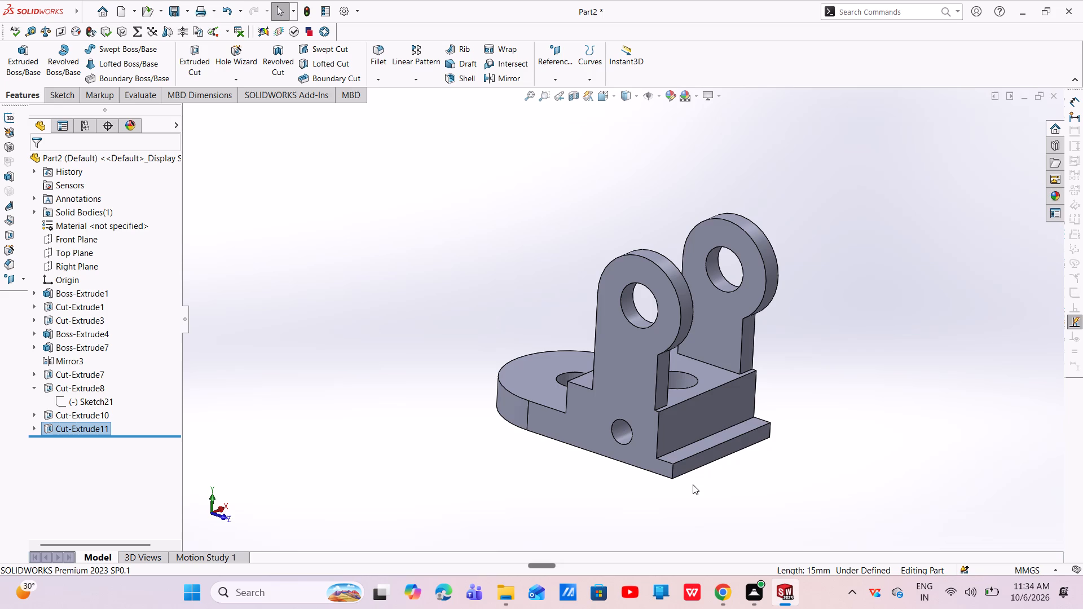
middle_drag(686, 379, 669, 507)
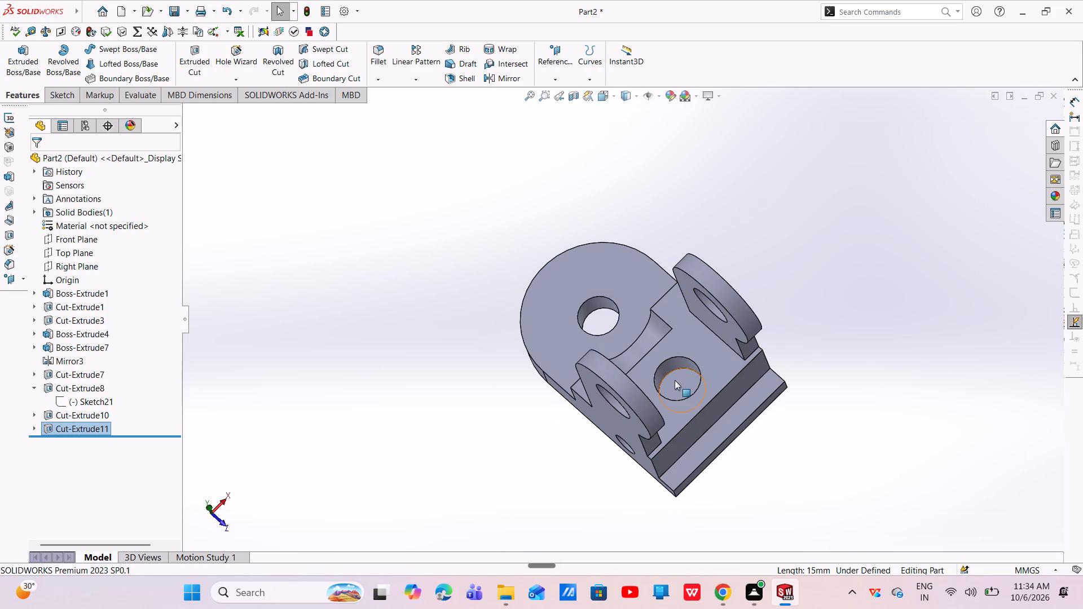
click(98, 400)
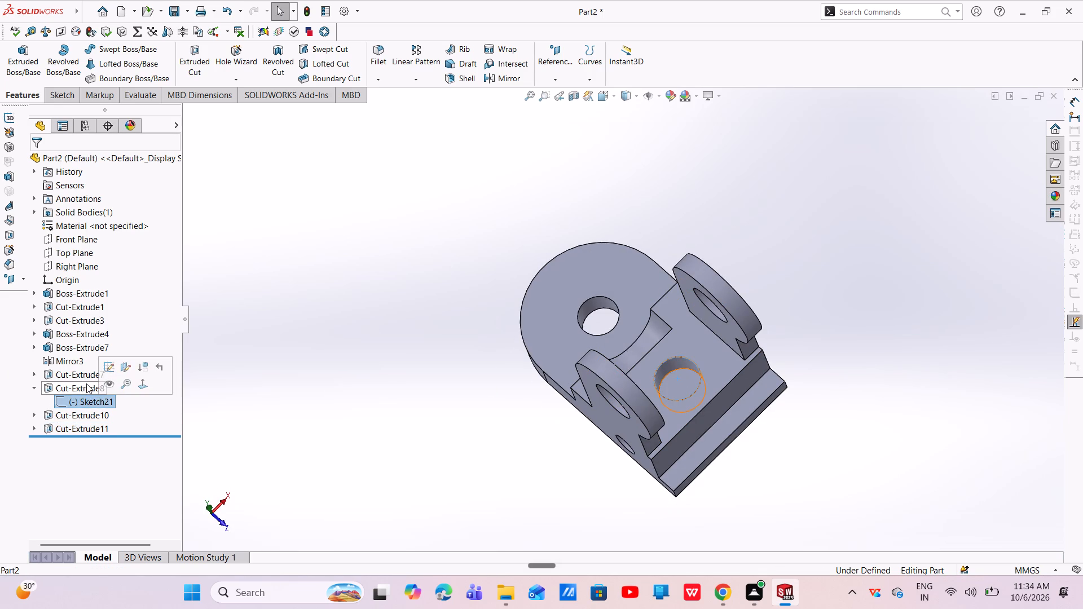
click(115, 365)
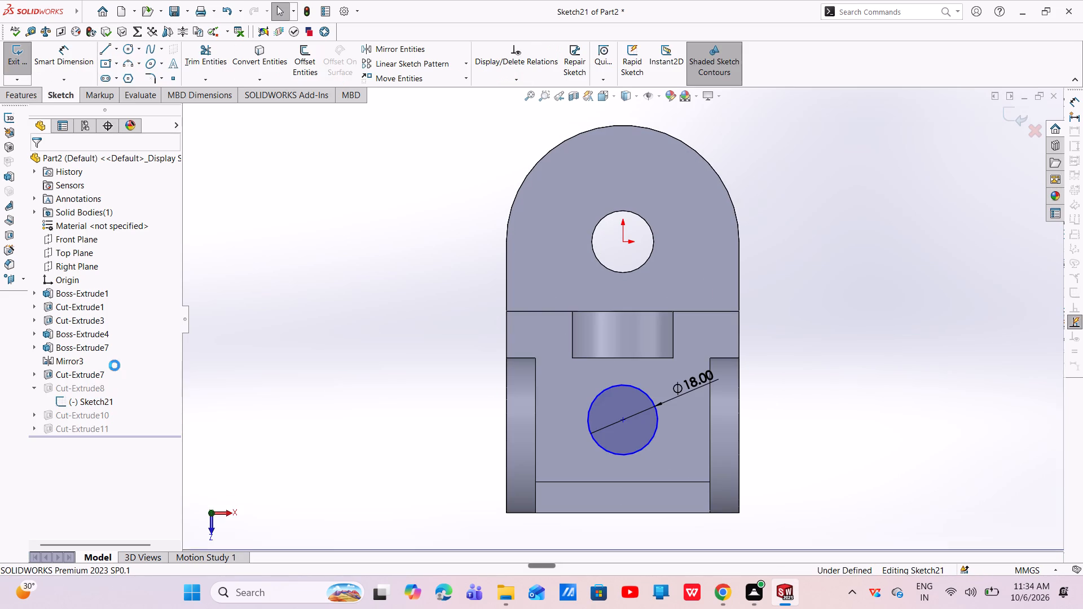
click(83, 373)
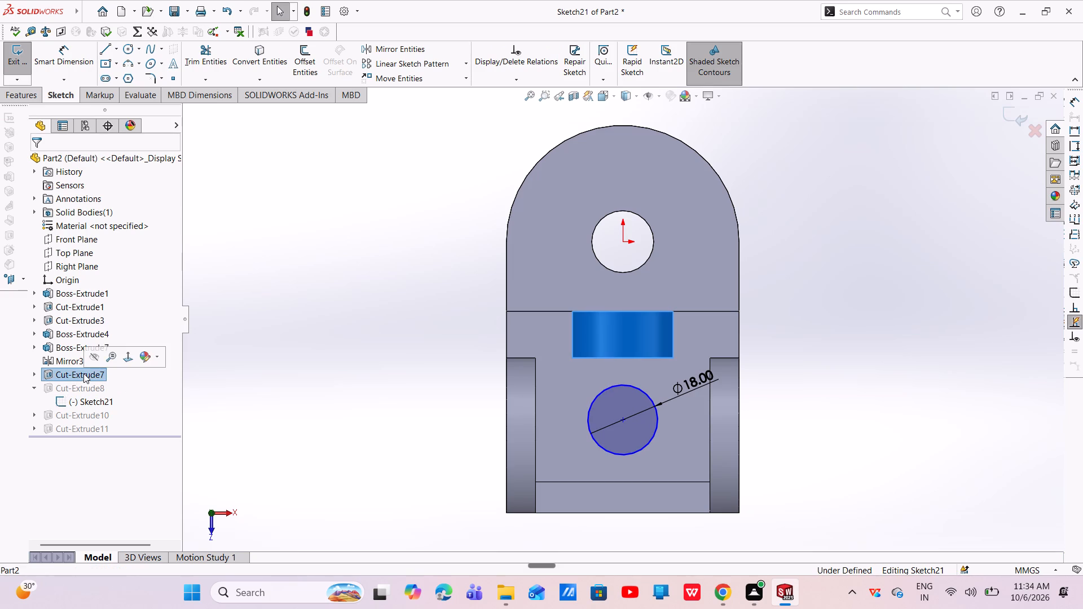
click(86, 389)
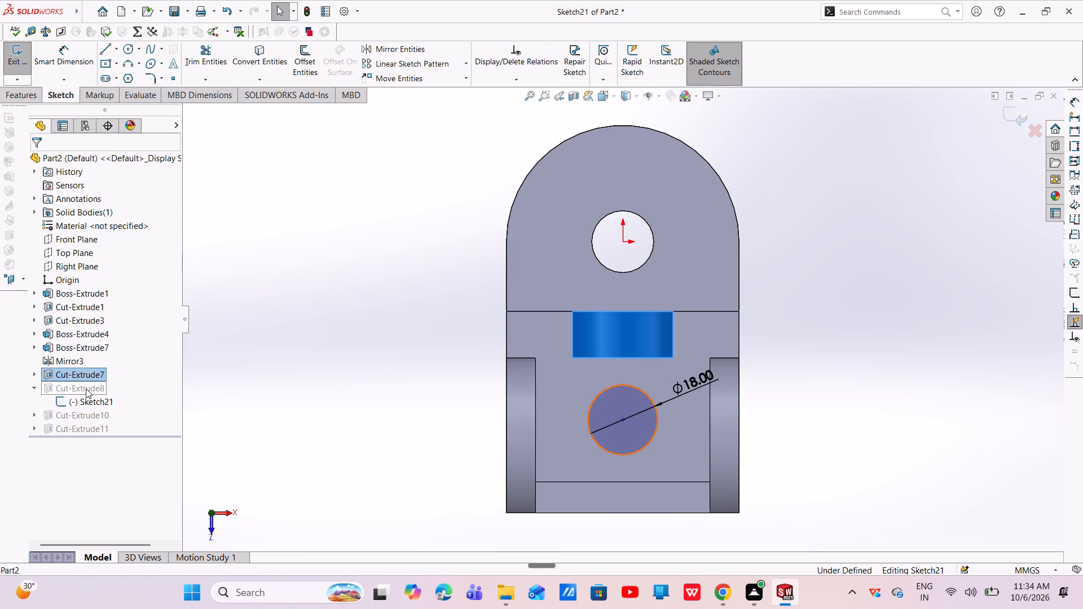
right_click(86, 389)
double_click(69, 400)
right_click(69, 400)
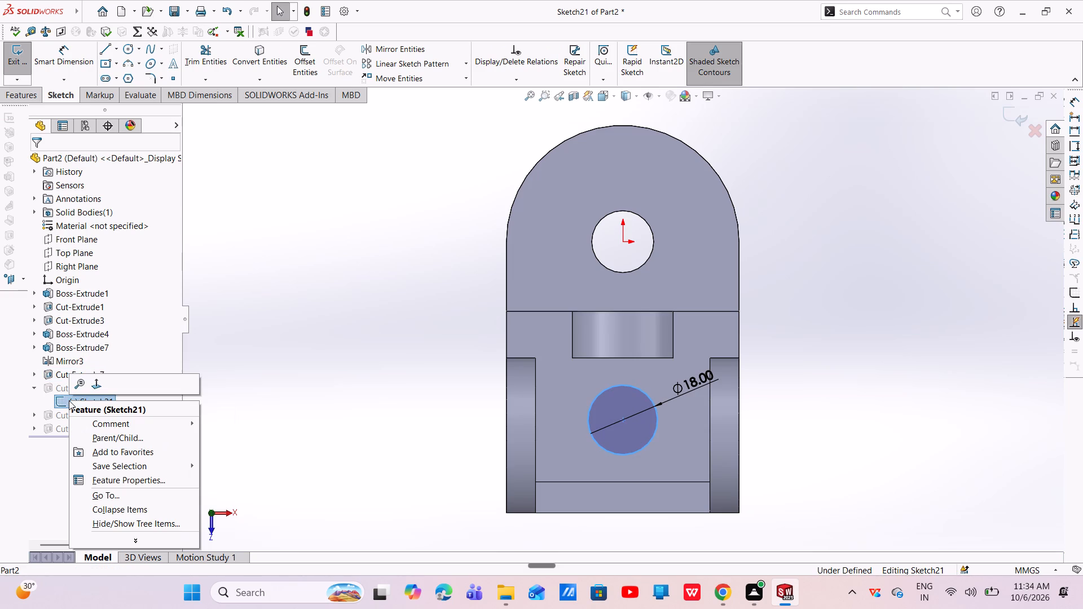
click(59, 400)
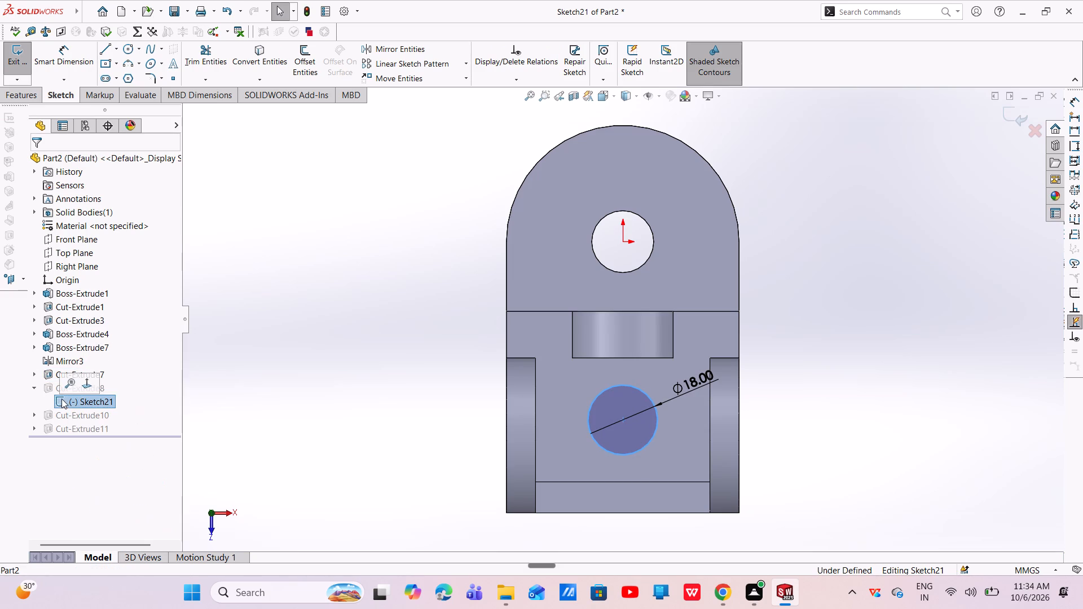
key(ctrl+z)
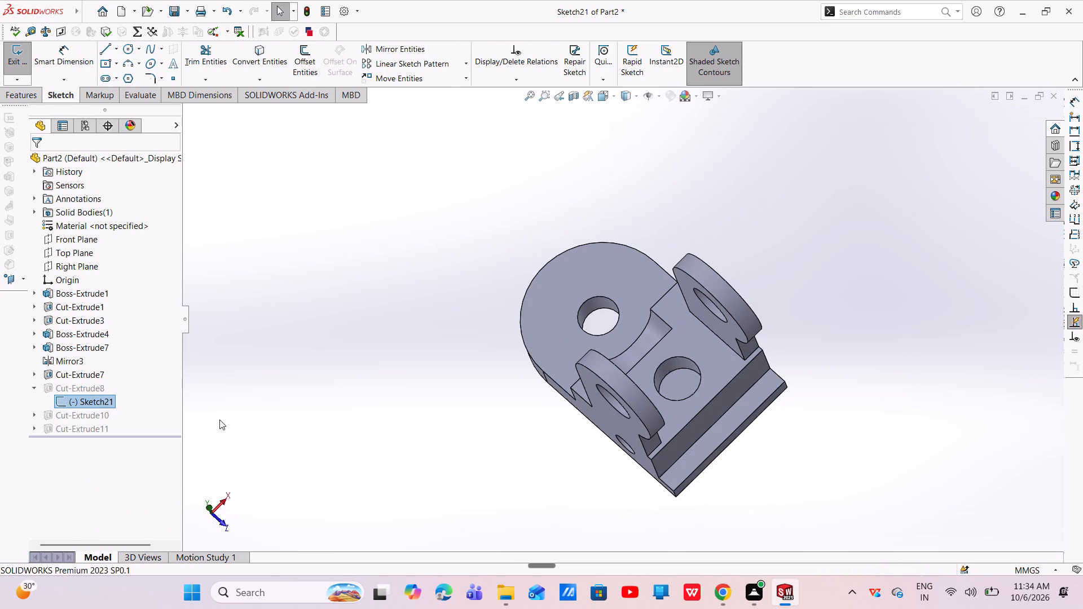
Reduce the blind cut depth of the 18 mm hole between the lugs to 6 mm.
click(93, 386)
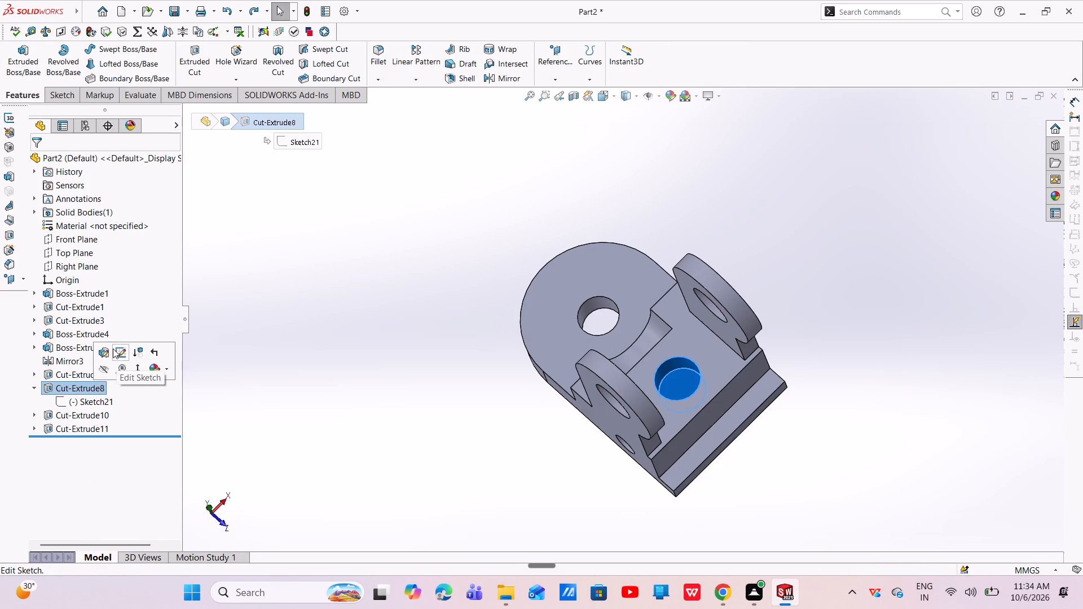
click(107, 353)
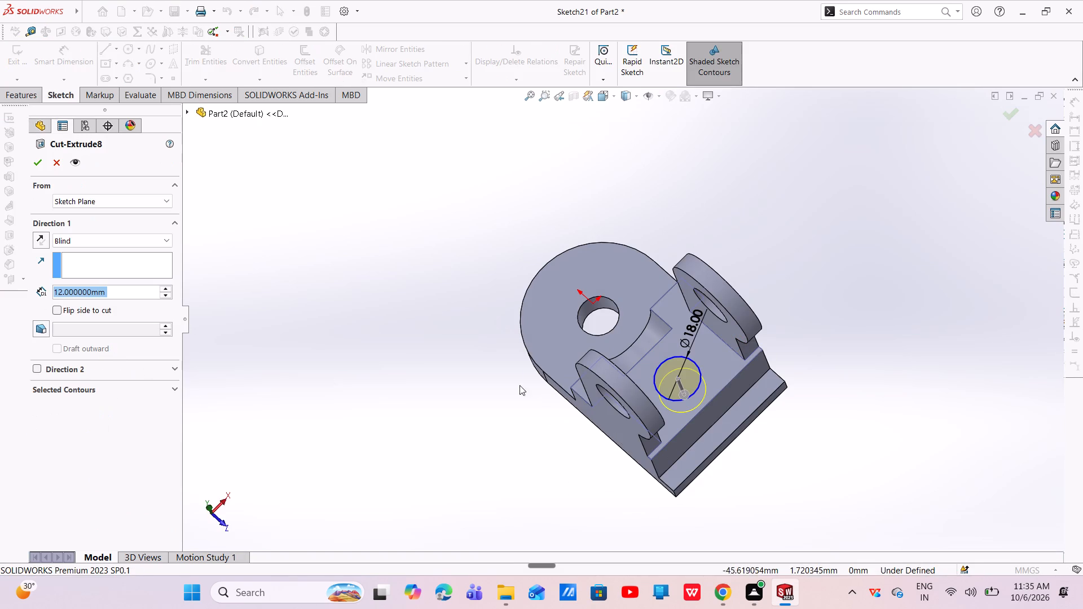
middle_drag(729, 400, 716, 287)
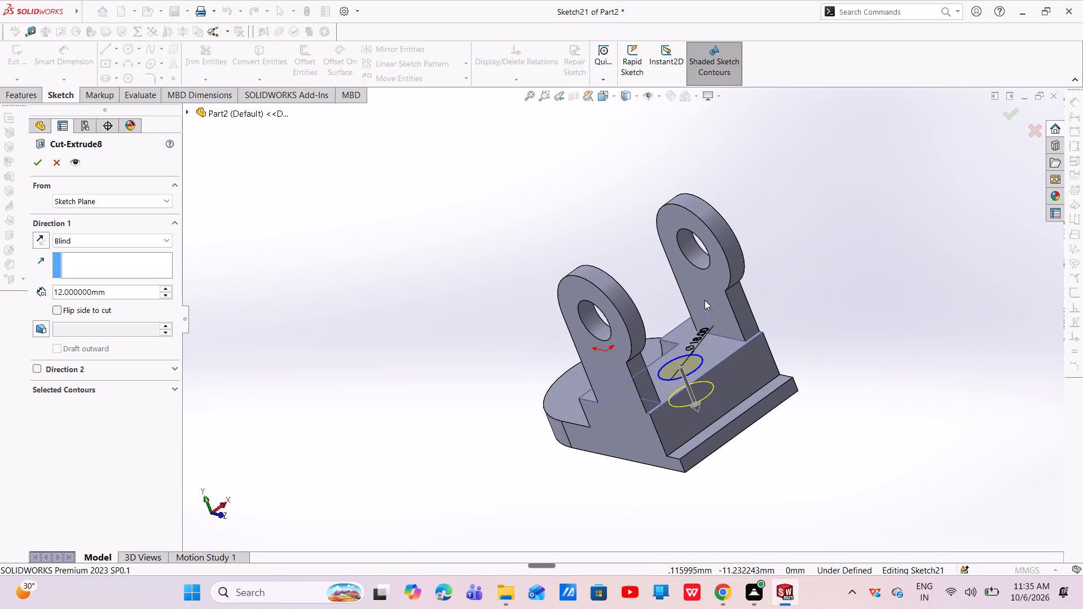
drag(701, 408, 687, 379)
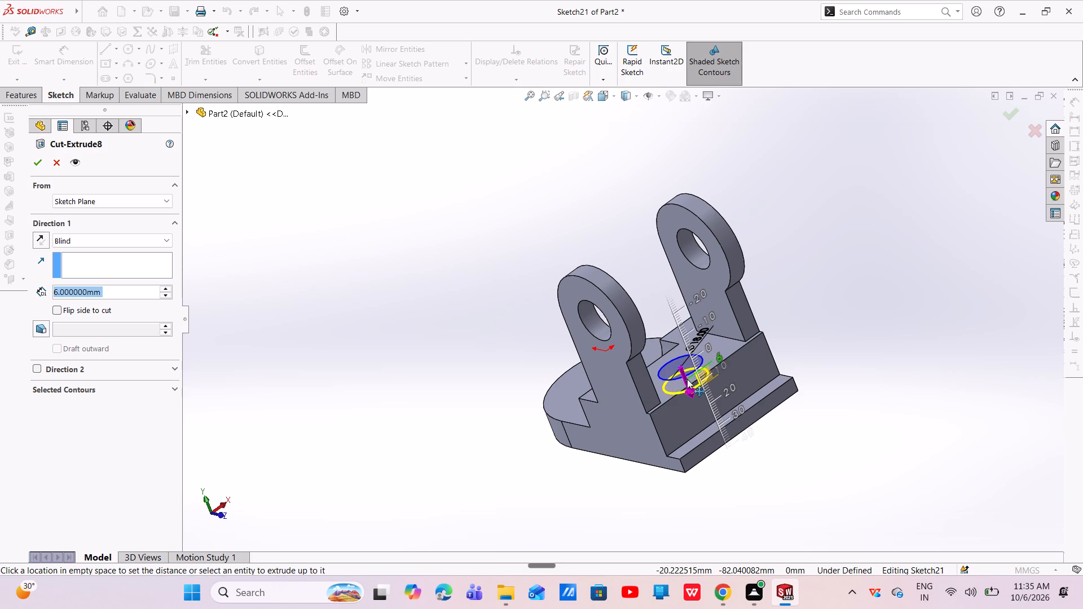
drag(687, 379, 686, 378)
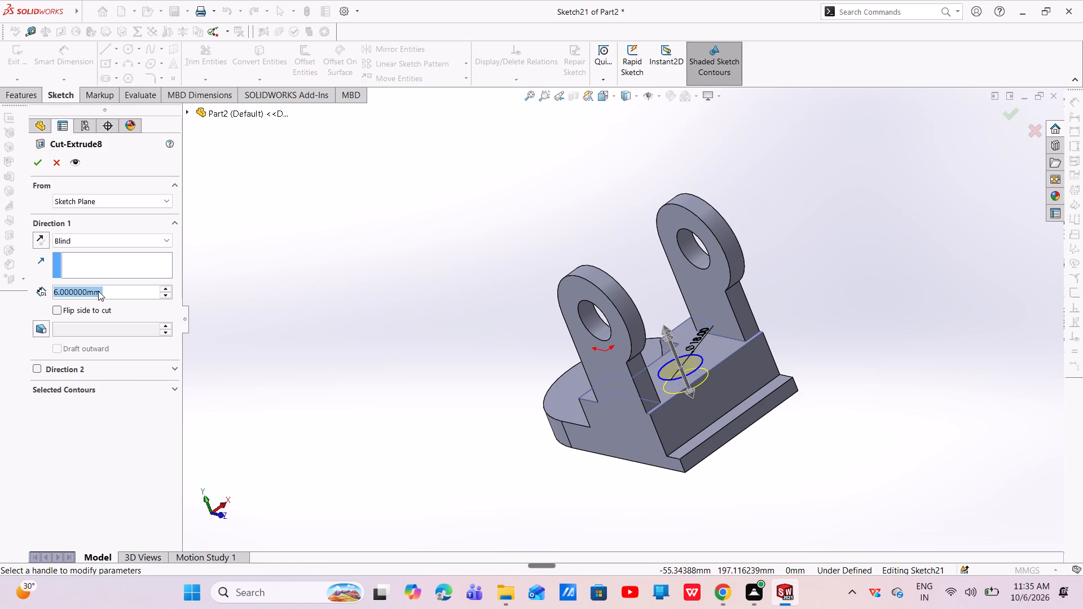
click(34, 158)
Extend the blind cut of the 10 mm hole in the base block's side to a depth of 85 mm.
middle_drag(681, 372, 703, 399)
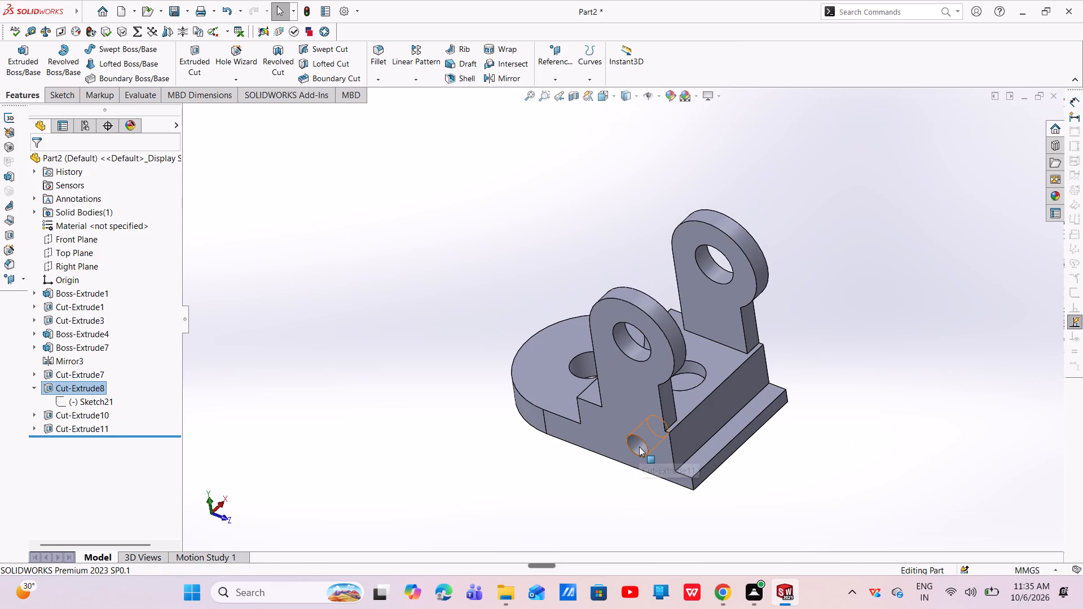
click(639, 447)
click(79, 430)
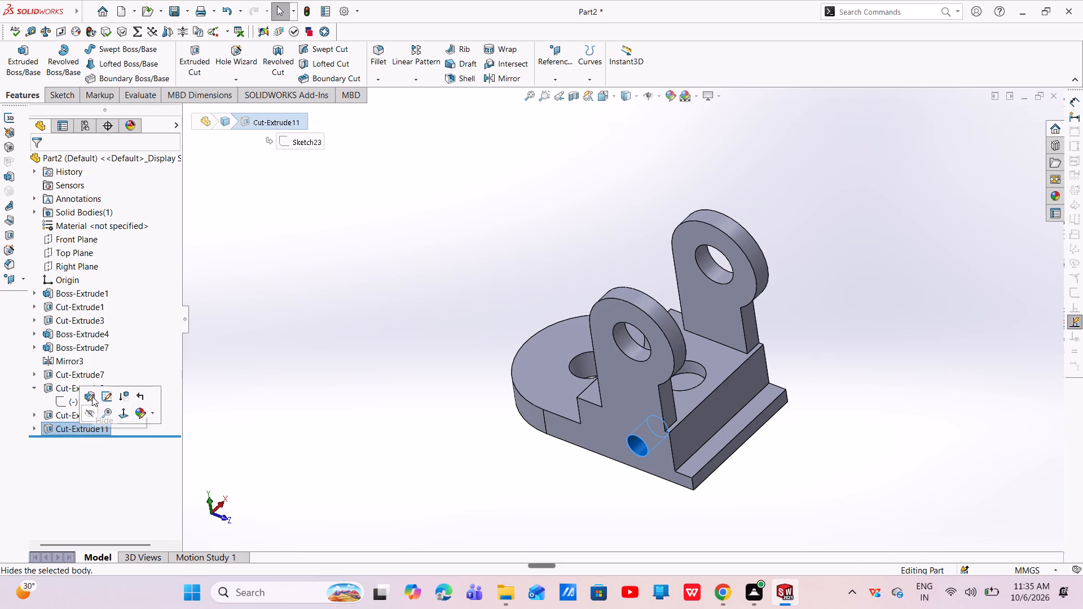
click(92, 396)
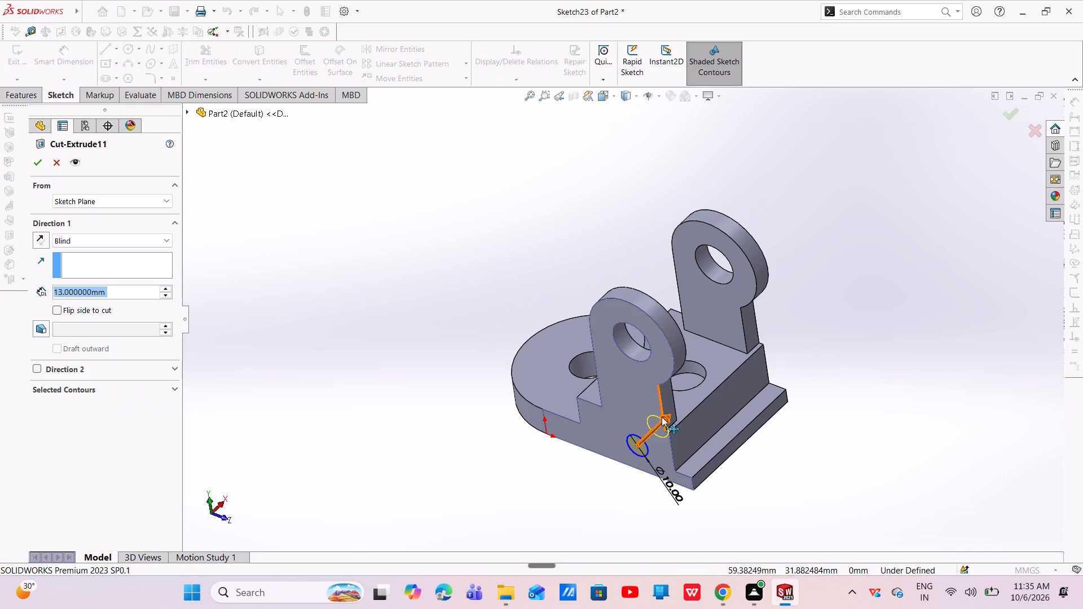
drag(662, 417, 771, 319)
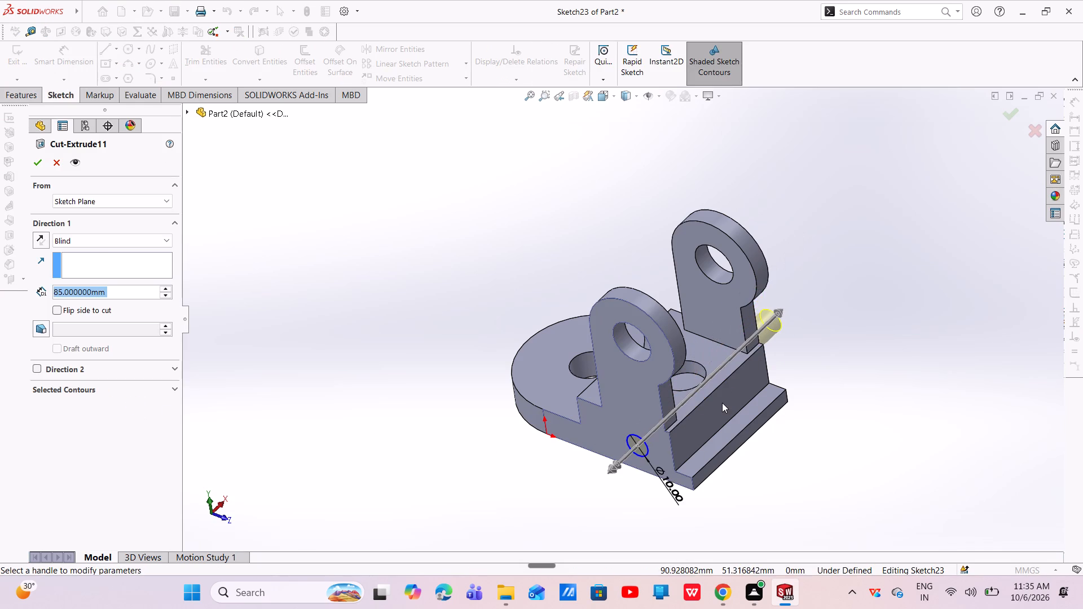
middle_drag(722, 403, 725, 491)
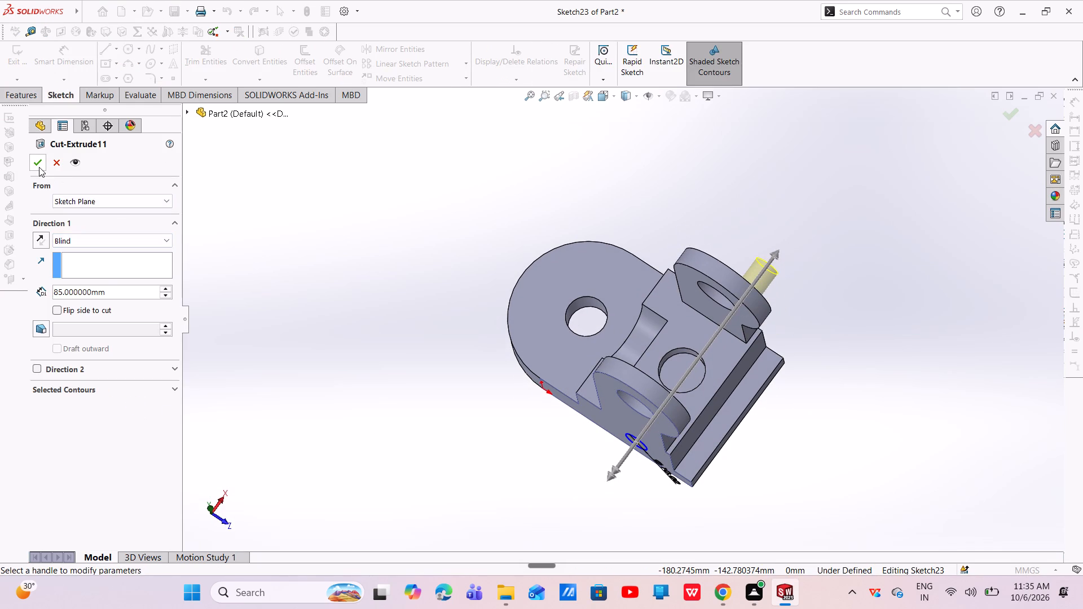
click(39, 167)
Examine the cross hole through the base block and the hole between the lugs from several angles.
middle_drag(671, 467, 712, 341)
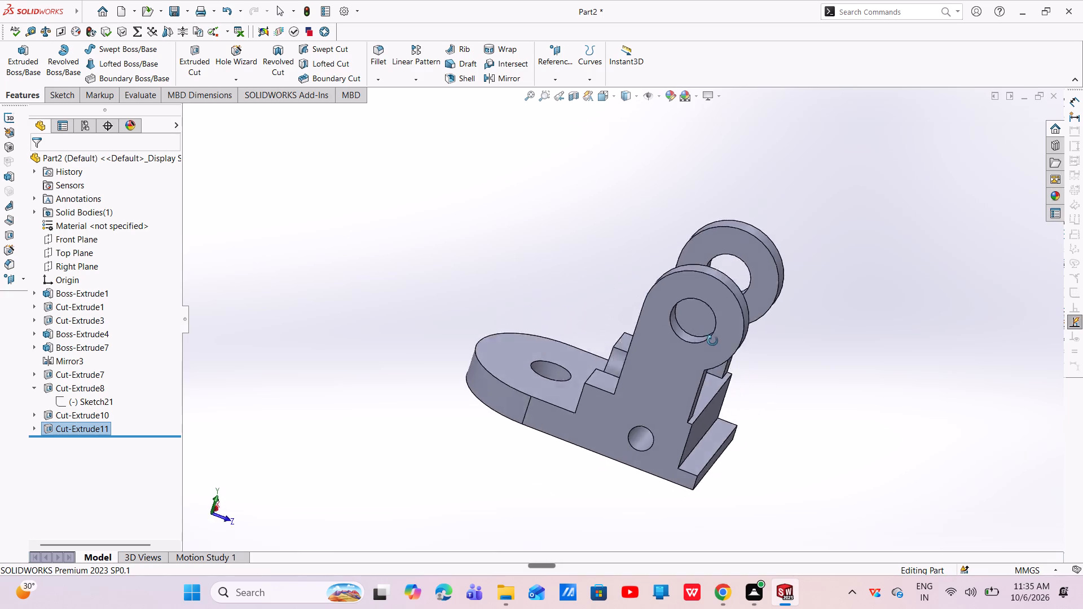
middle_drag(712, 341, 485, 509)
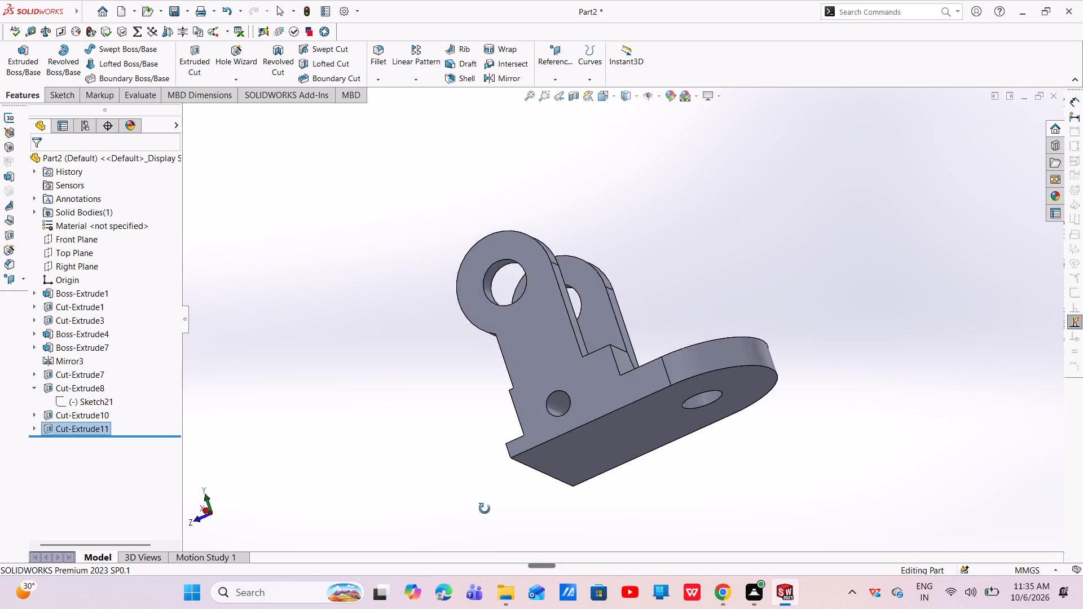
middle_drag(485, 509, 1028, 368)
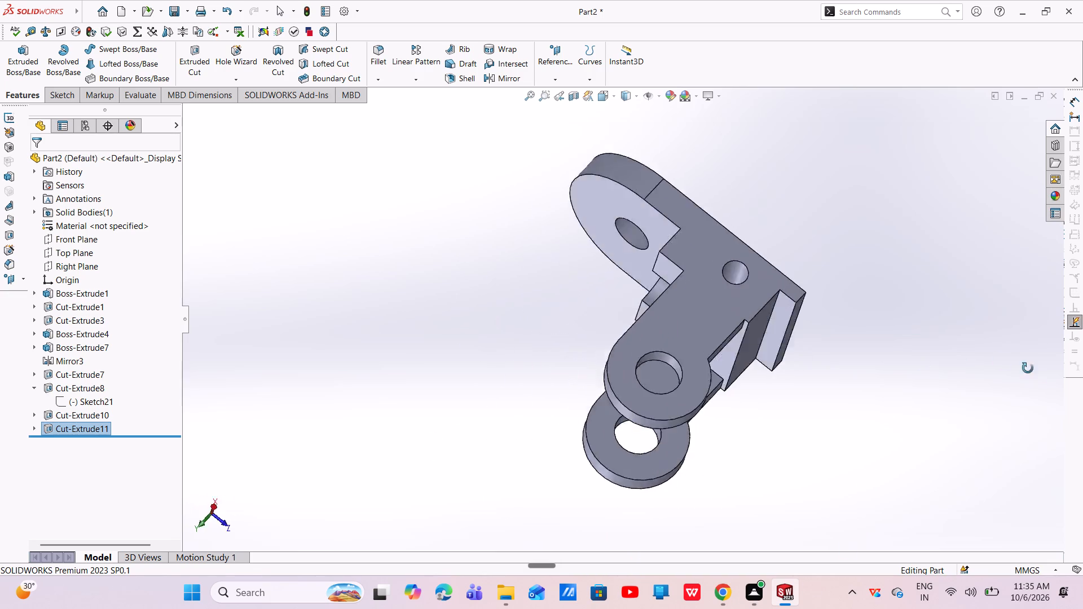
middle_drag(1028, 368, 646, 368)
scroll(748, 418, up, 2)
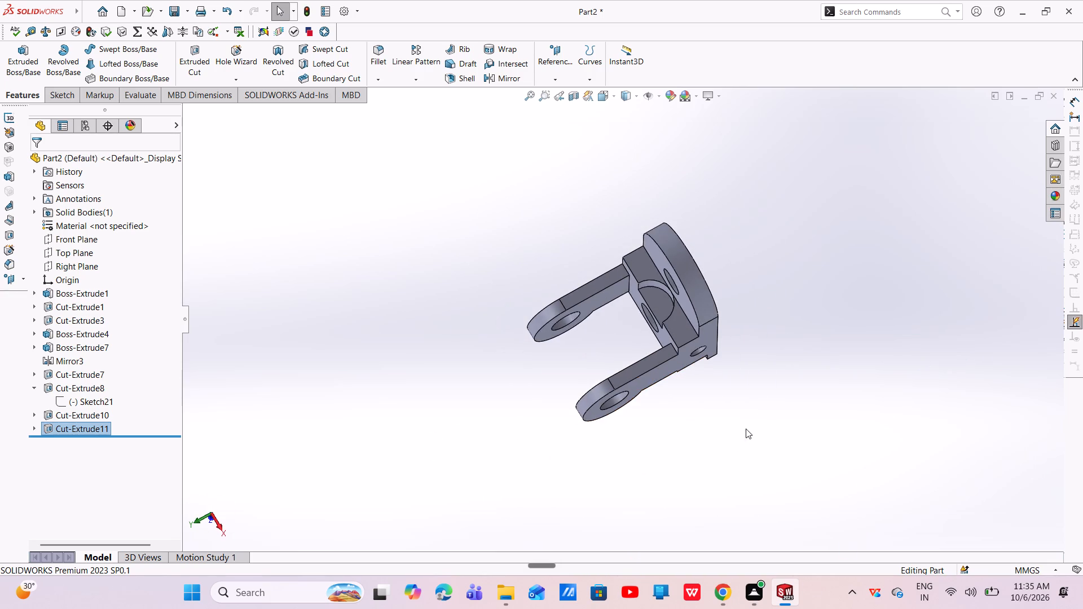
middle_drag(746, 422, 830, 244)
scroll(814, 296, up, 1)
middle_drag(745, 413, 784, 349)
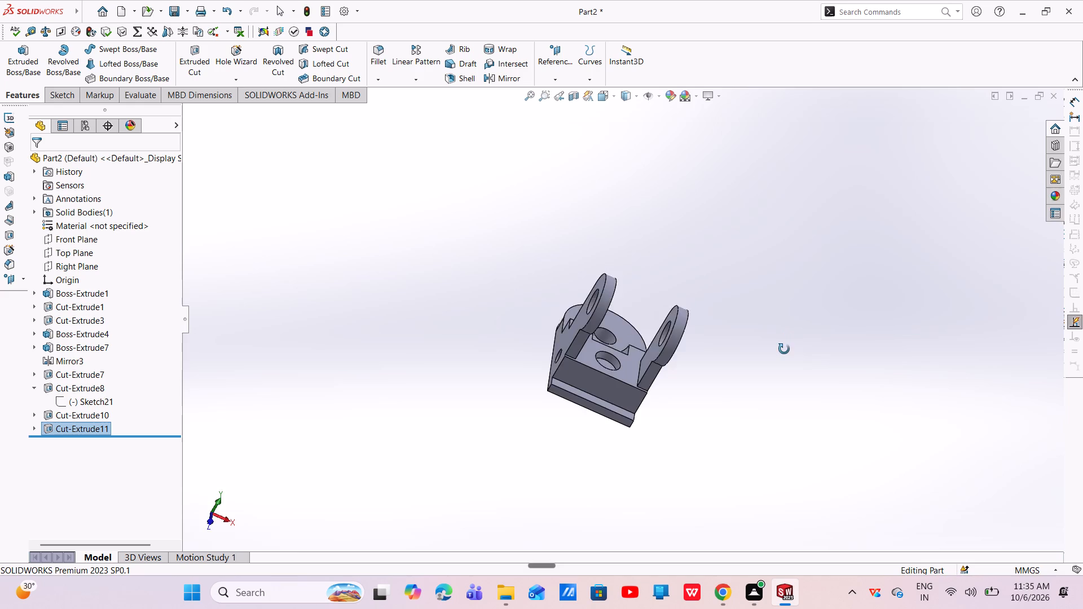
middle_drag(784, 349, 668, 569)
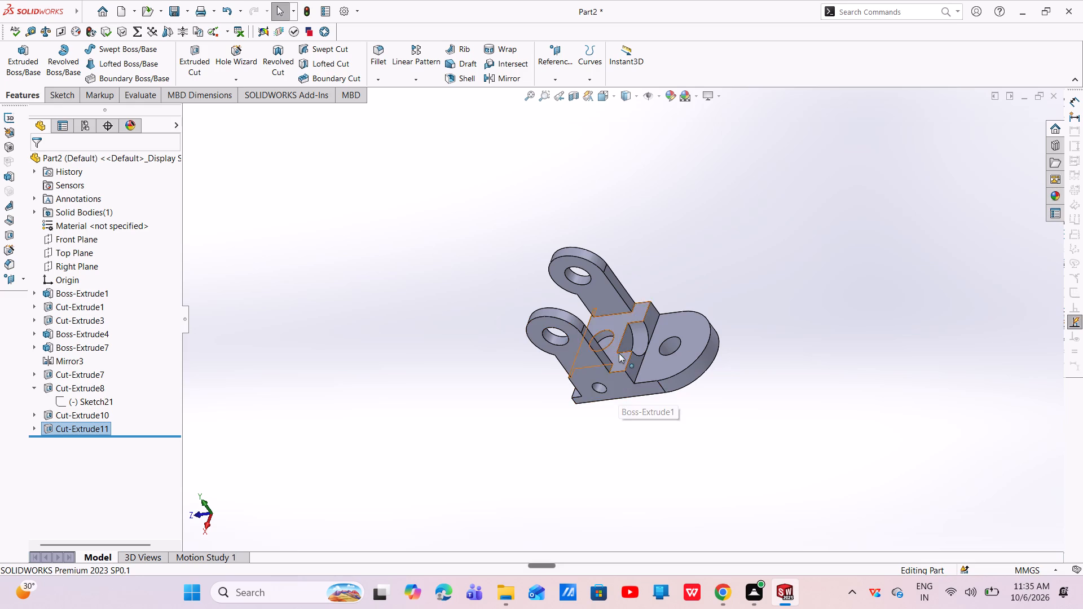
scroll(623, 344, down, 6)
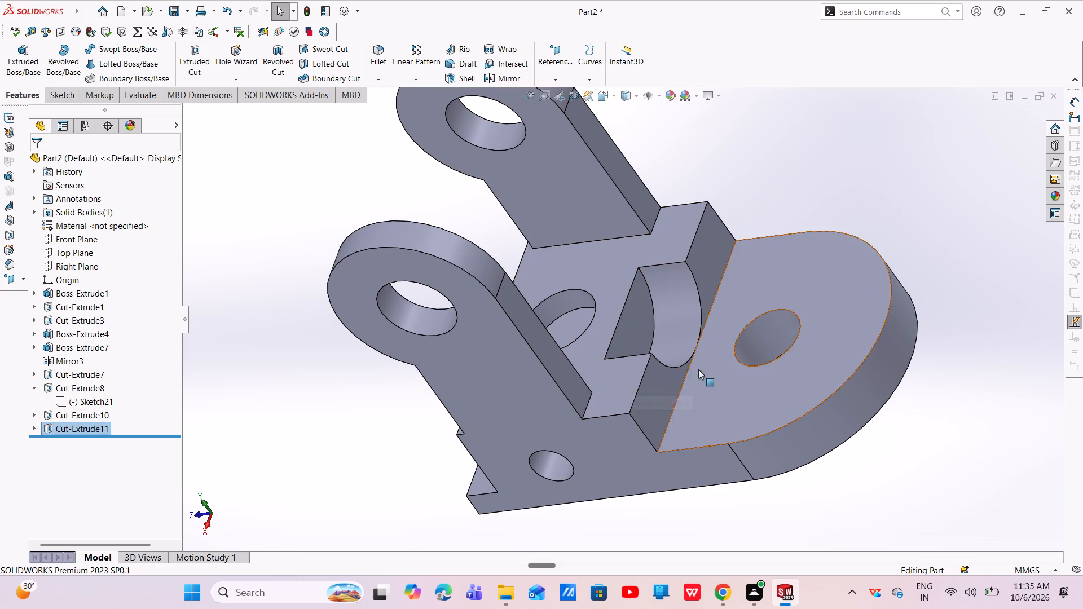
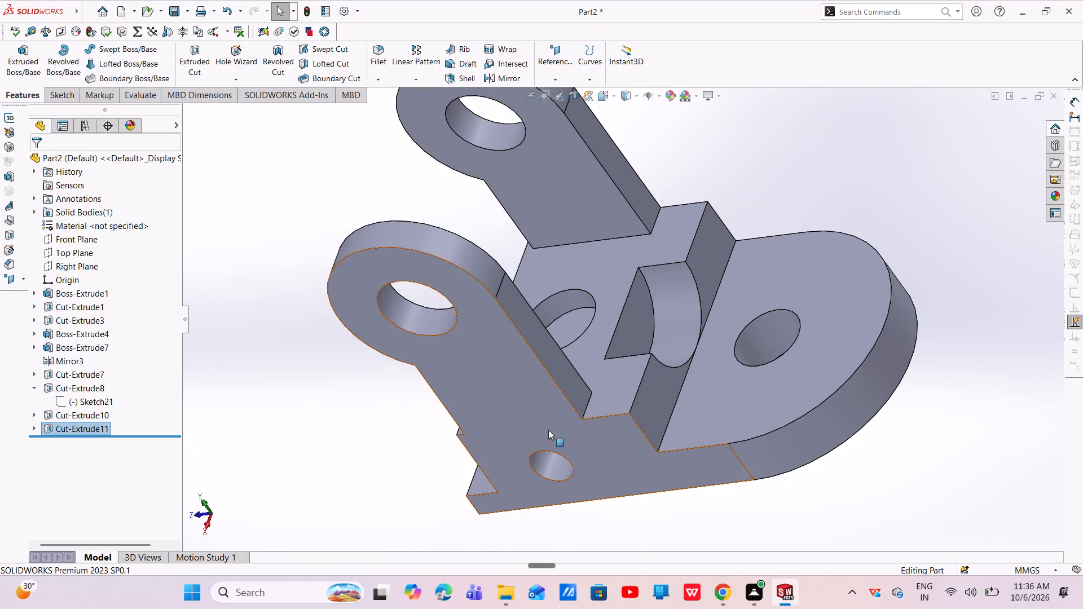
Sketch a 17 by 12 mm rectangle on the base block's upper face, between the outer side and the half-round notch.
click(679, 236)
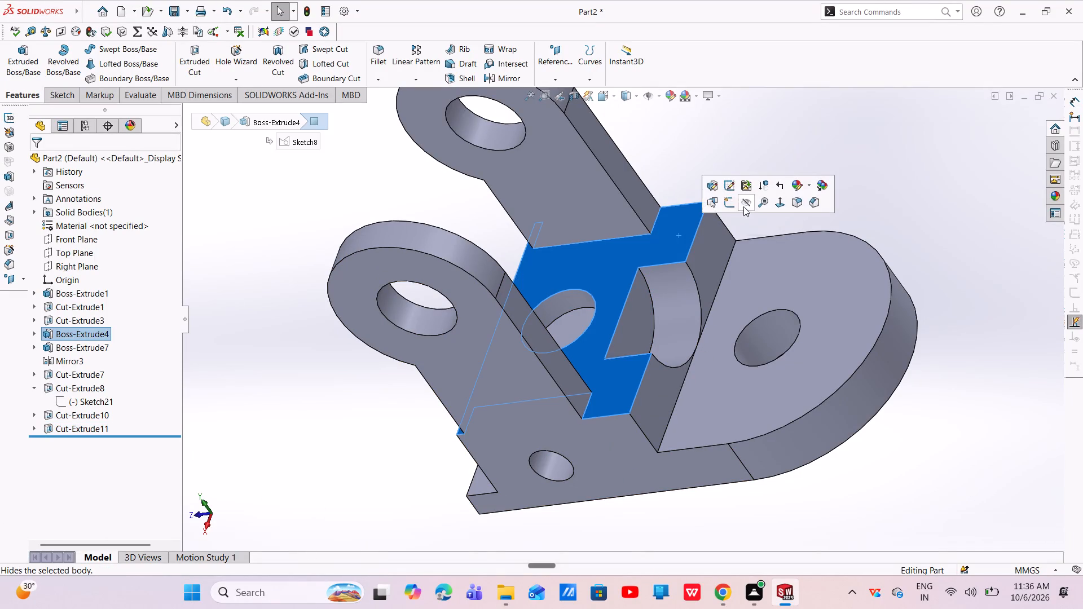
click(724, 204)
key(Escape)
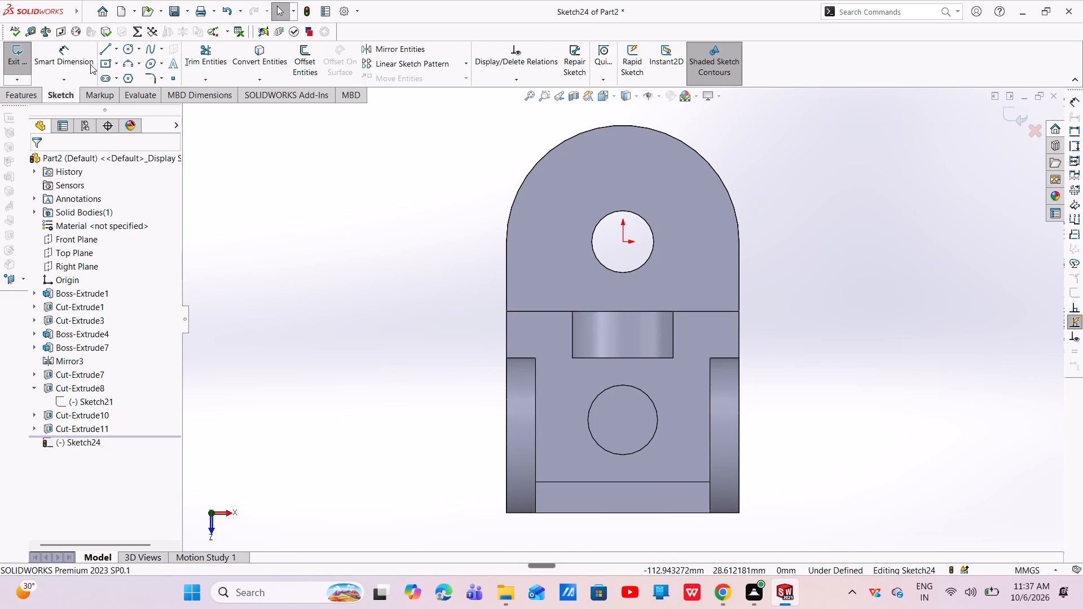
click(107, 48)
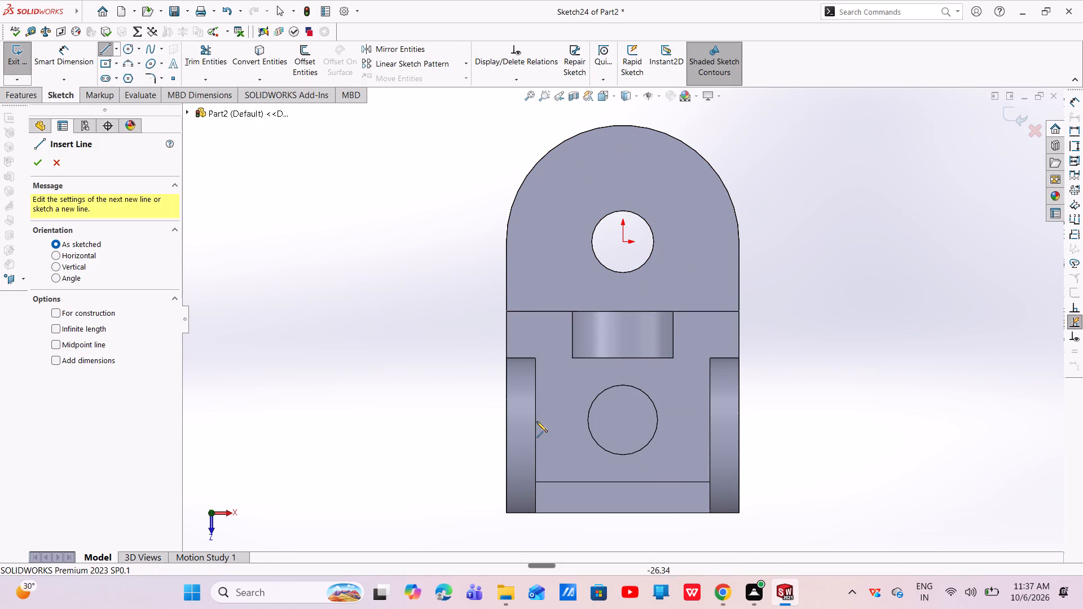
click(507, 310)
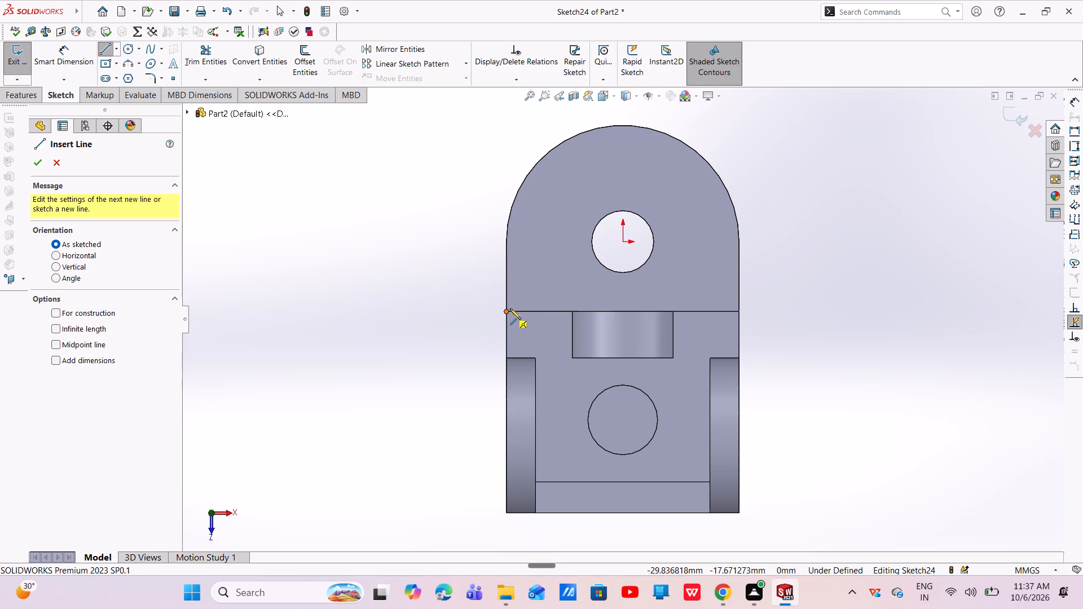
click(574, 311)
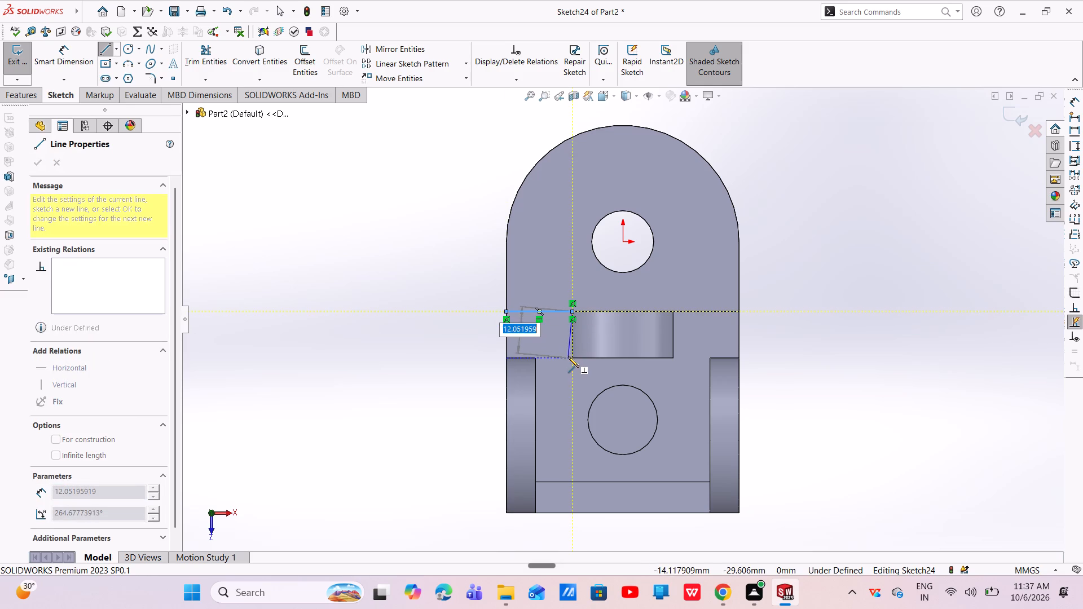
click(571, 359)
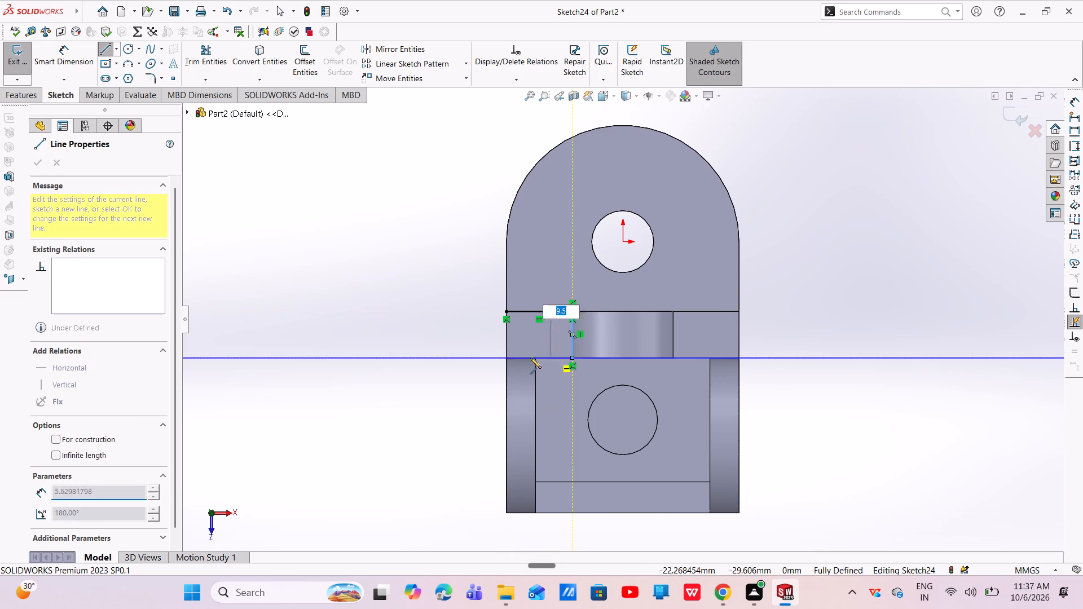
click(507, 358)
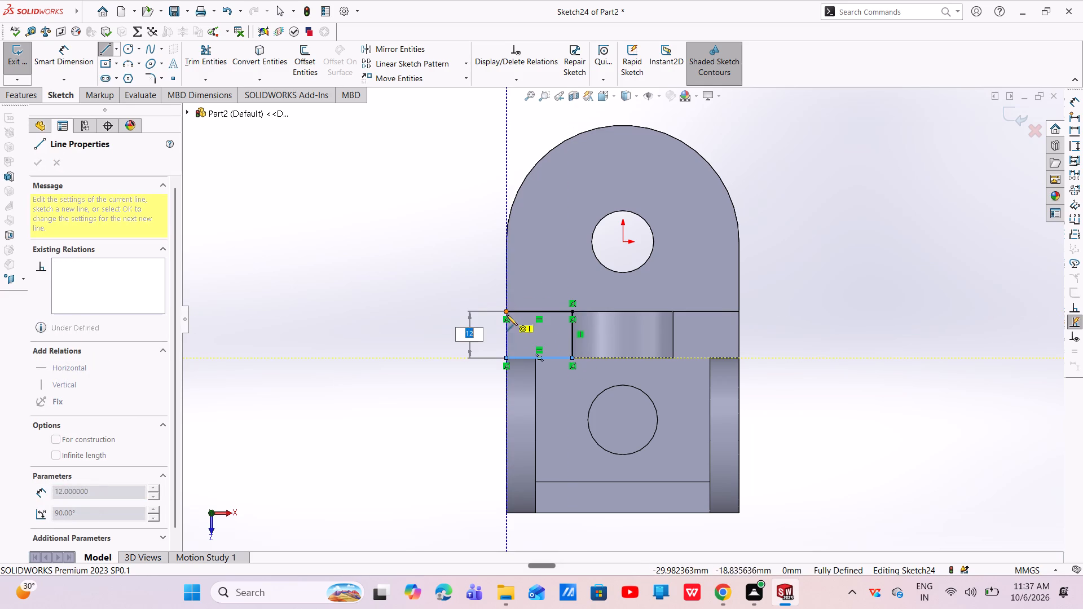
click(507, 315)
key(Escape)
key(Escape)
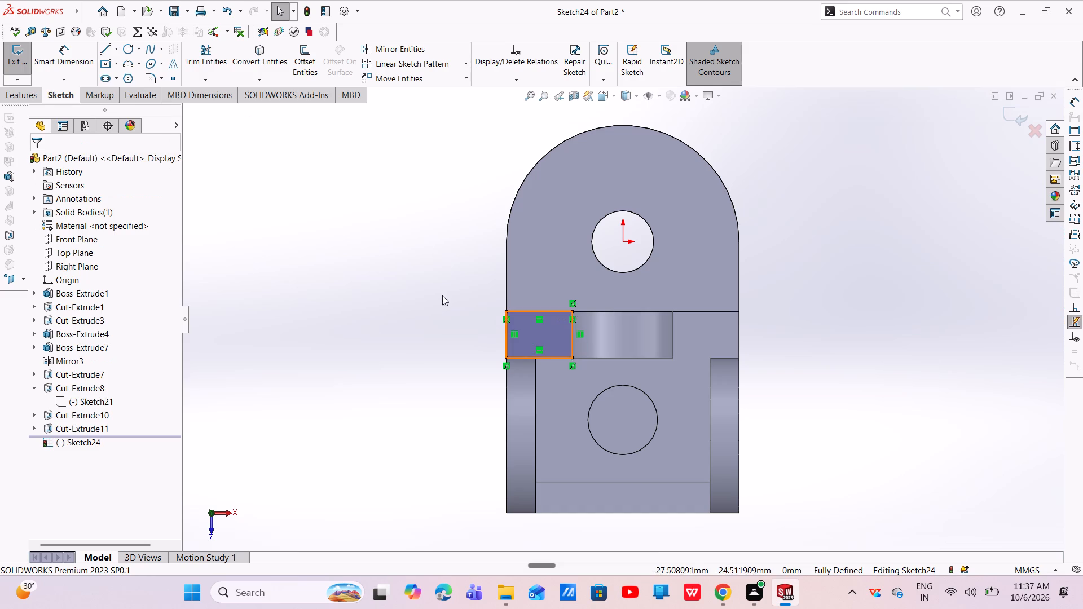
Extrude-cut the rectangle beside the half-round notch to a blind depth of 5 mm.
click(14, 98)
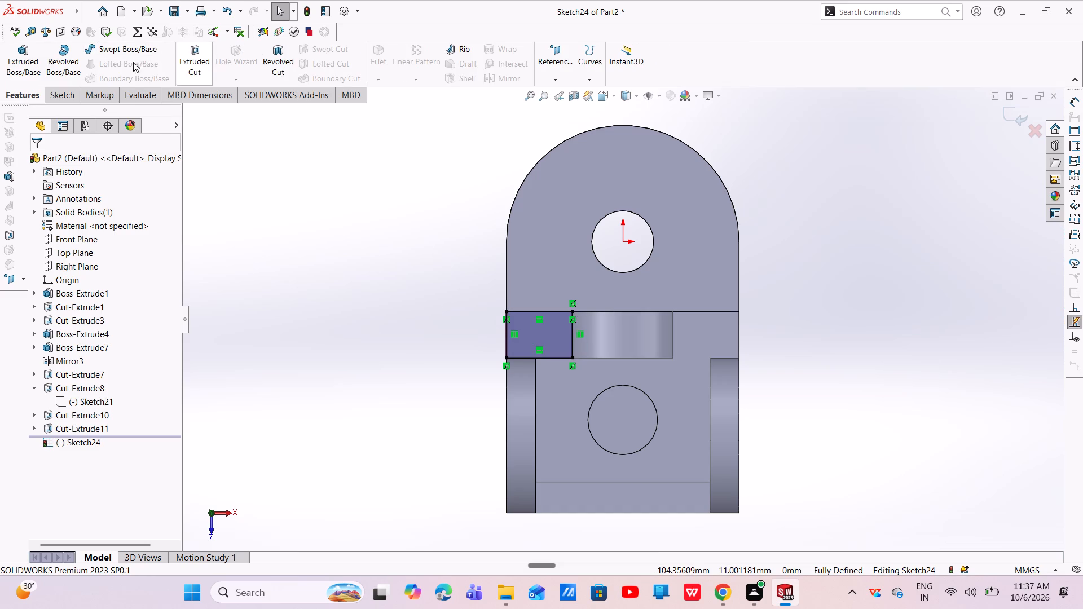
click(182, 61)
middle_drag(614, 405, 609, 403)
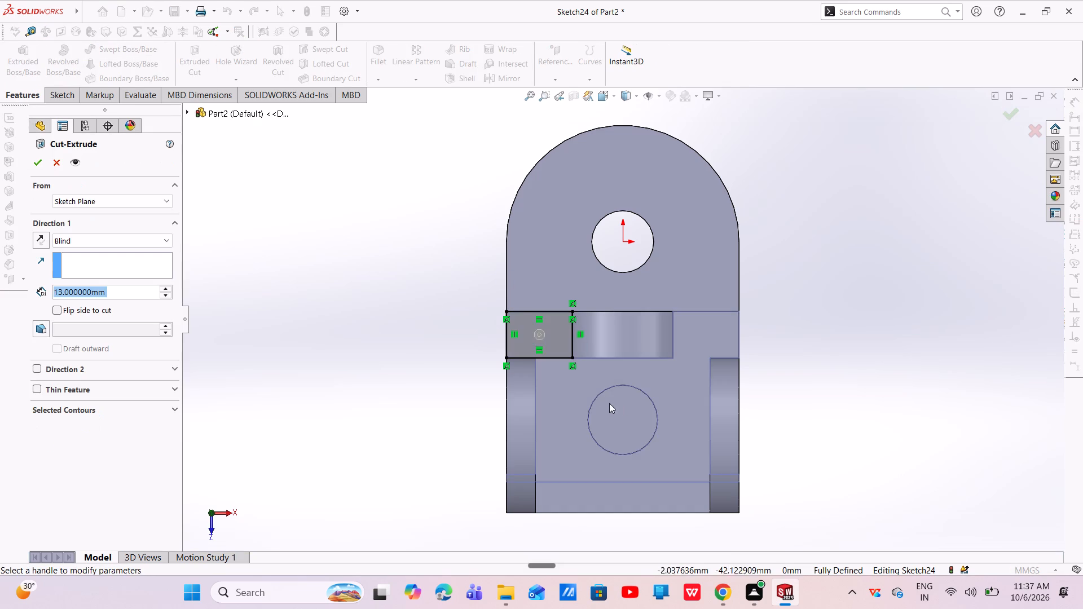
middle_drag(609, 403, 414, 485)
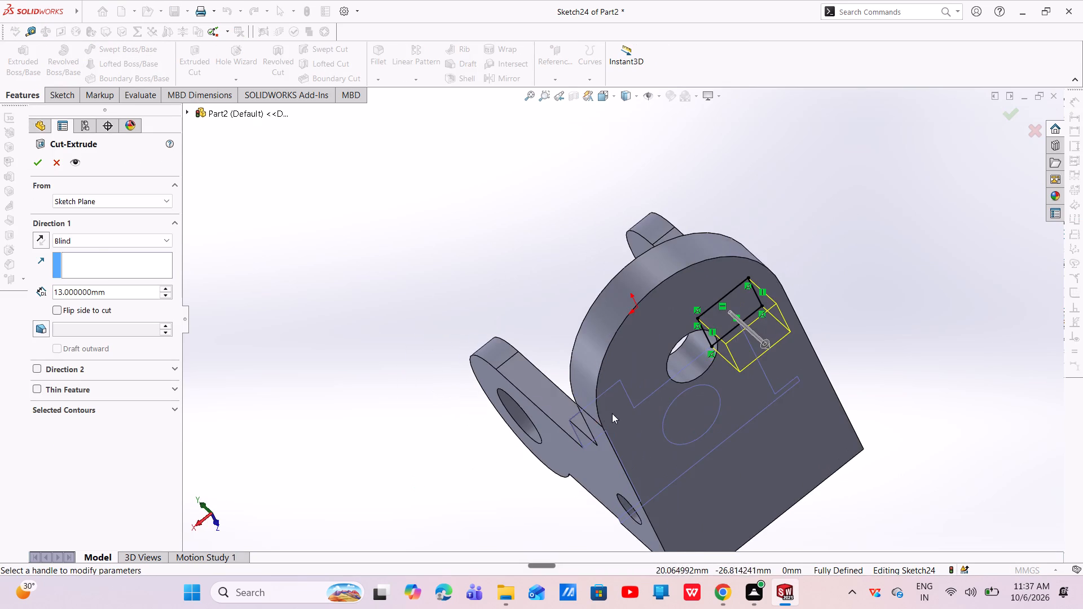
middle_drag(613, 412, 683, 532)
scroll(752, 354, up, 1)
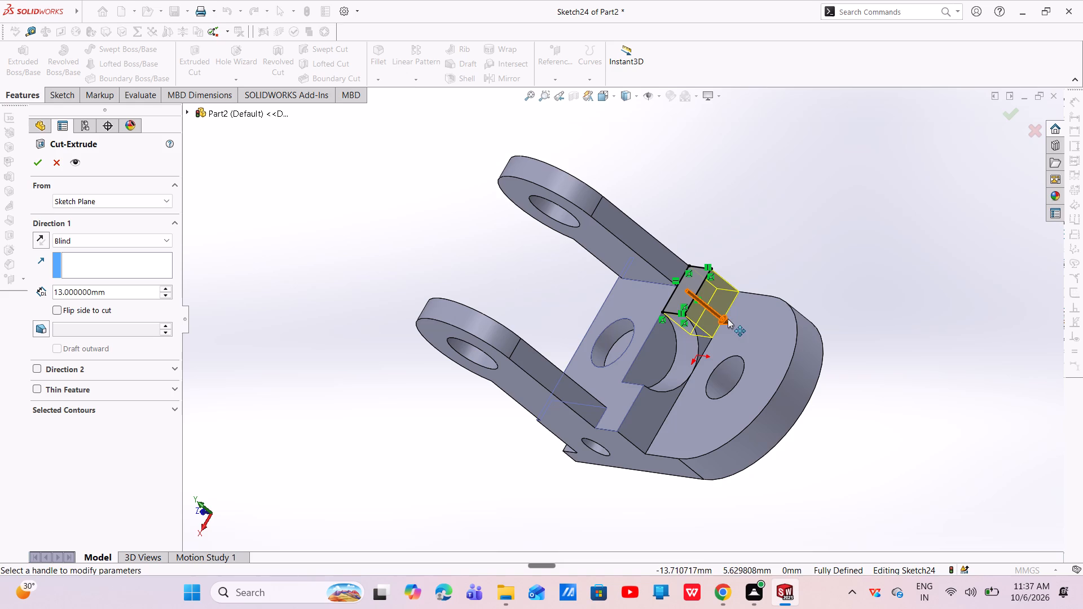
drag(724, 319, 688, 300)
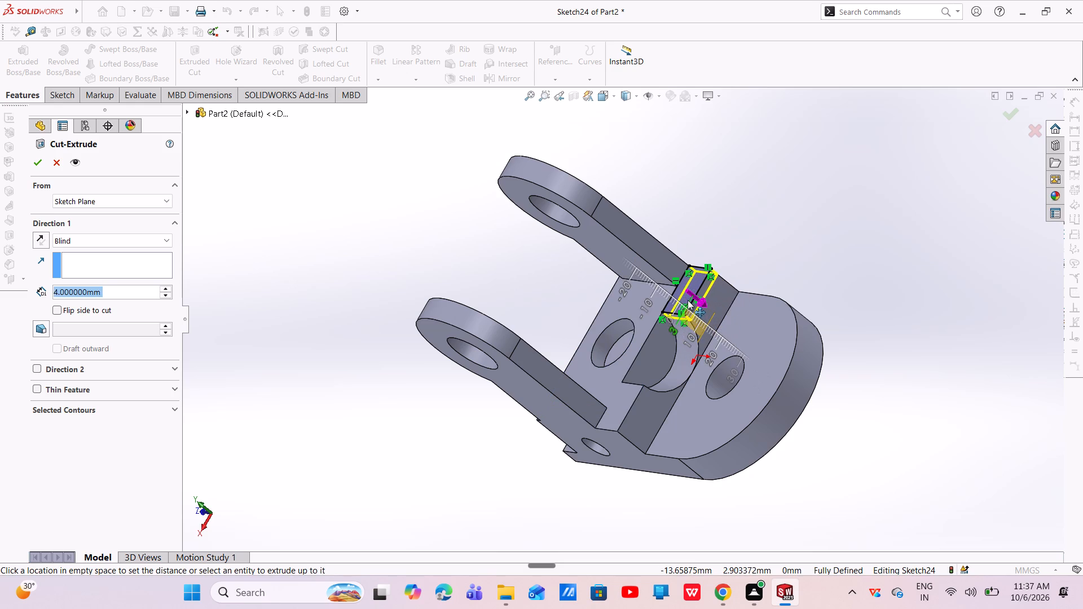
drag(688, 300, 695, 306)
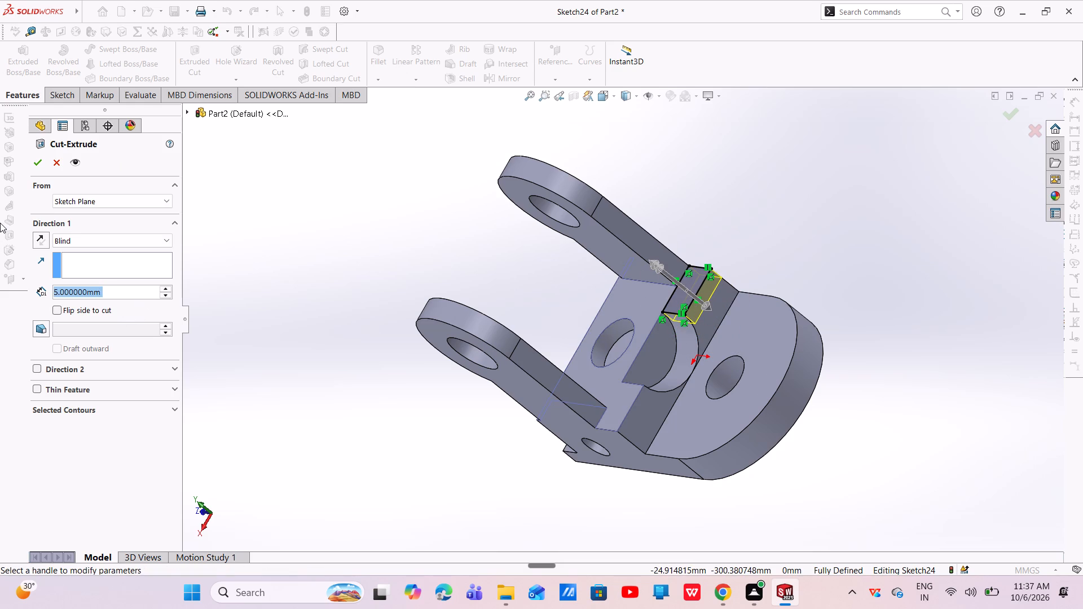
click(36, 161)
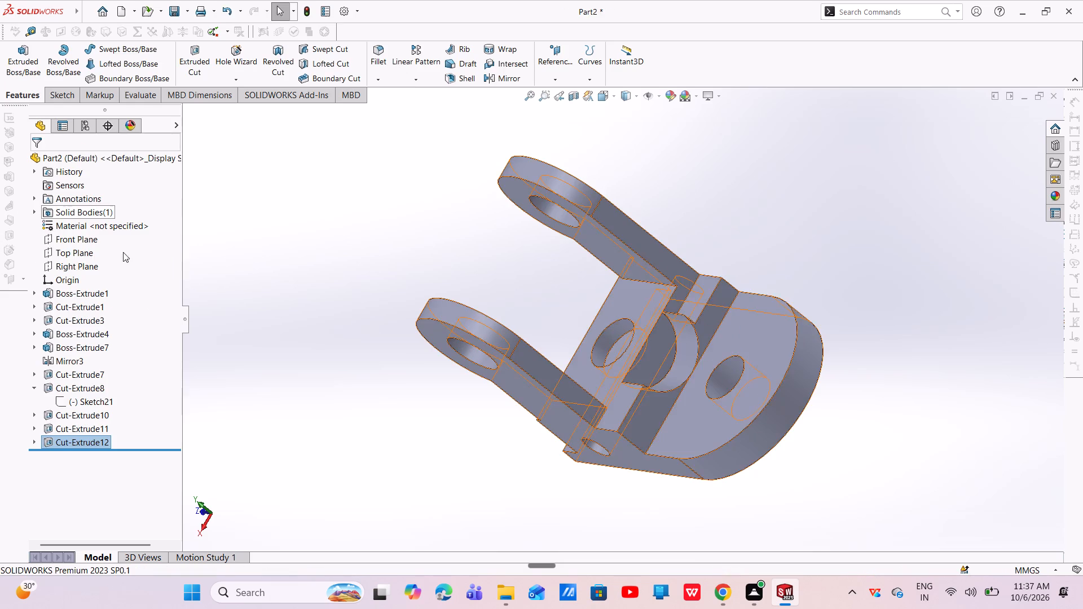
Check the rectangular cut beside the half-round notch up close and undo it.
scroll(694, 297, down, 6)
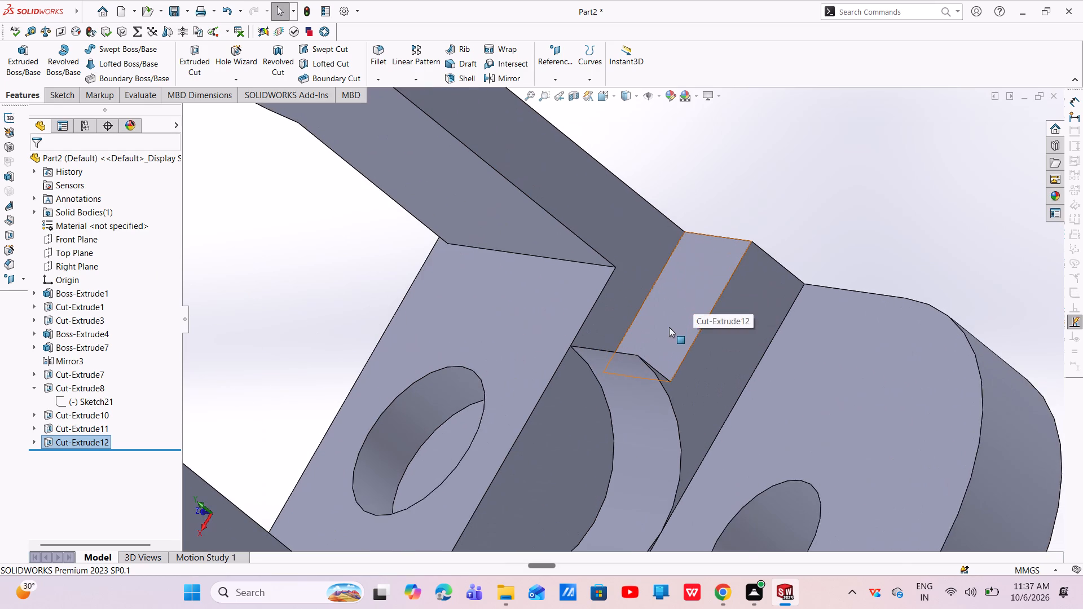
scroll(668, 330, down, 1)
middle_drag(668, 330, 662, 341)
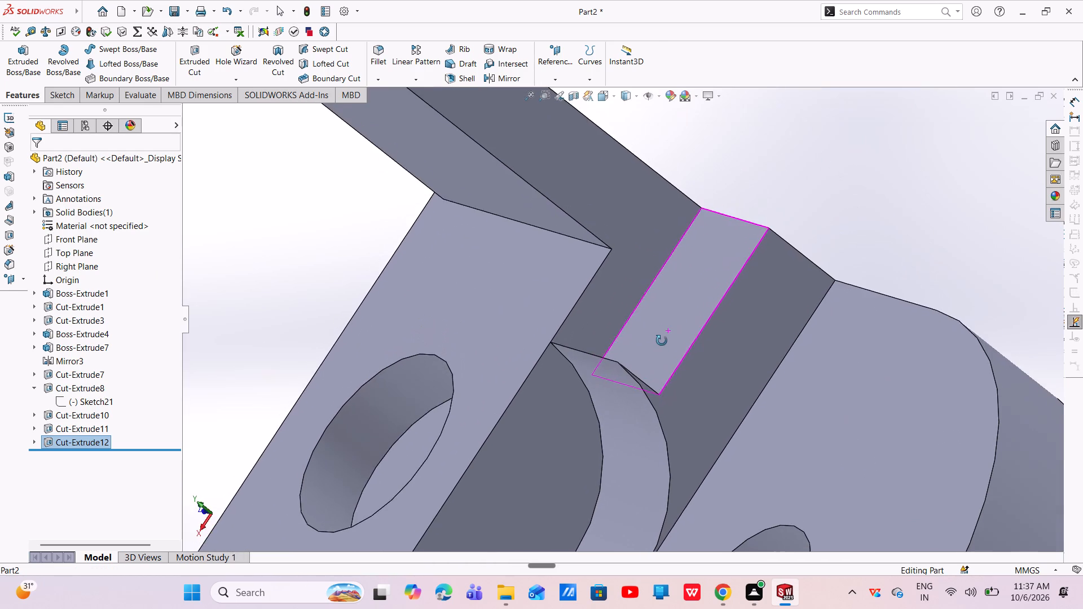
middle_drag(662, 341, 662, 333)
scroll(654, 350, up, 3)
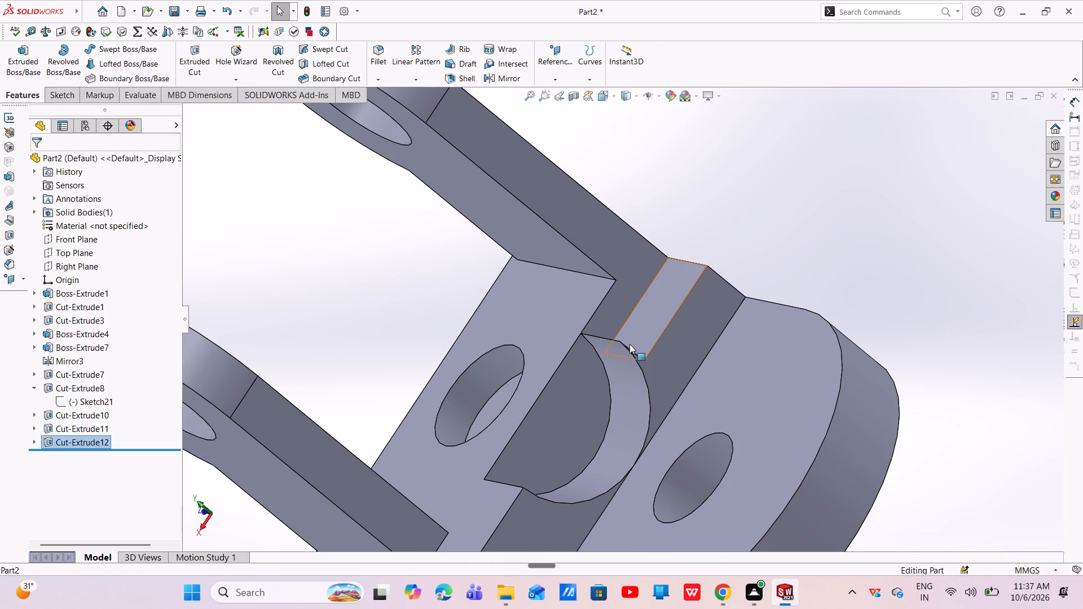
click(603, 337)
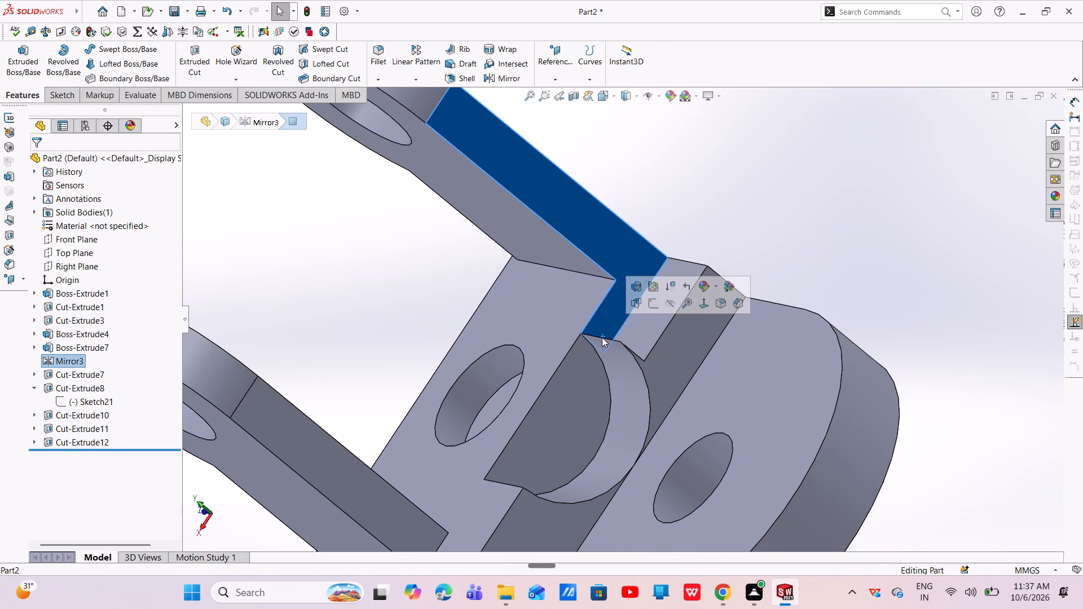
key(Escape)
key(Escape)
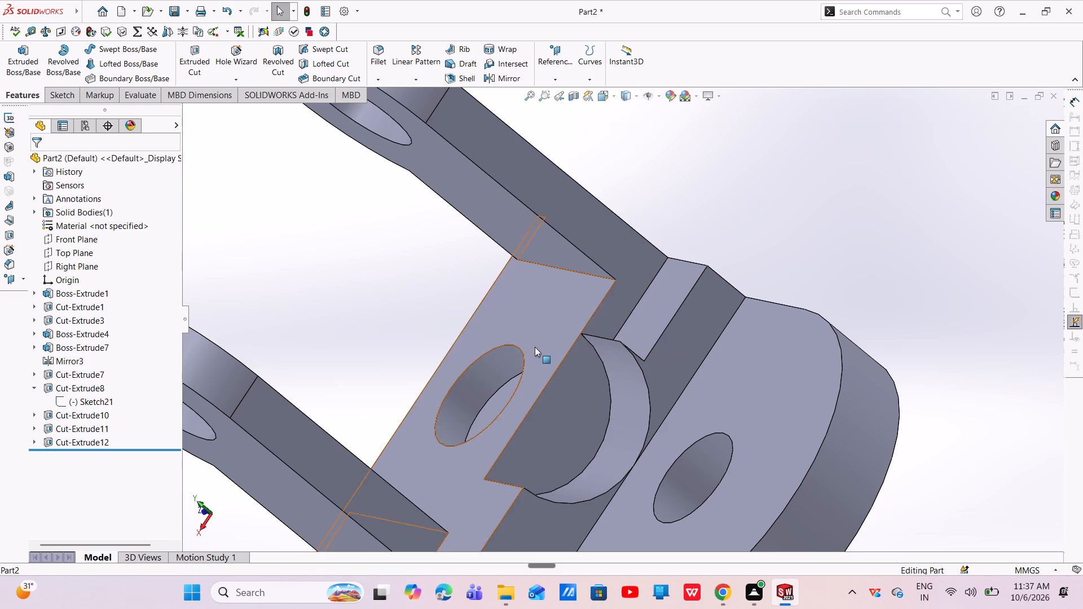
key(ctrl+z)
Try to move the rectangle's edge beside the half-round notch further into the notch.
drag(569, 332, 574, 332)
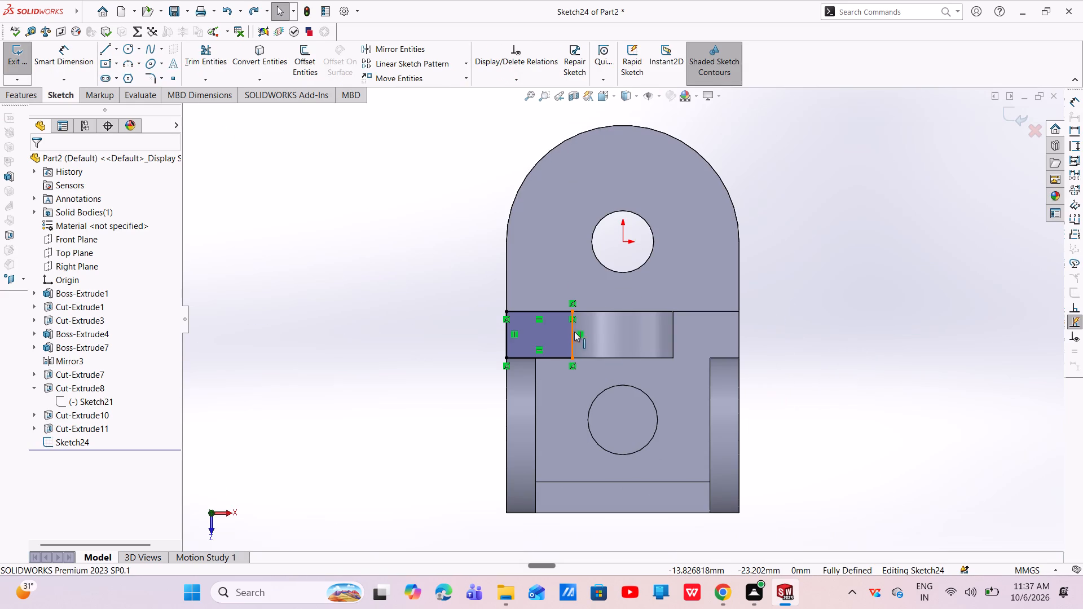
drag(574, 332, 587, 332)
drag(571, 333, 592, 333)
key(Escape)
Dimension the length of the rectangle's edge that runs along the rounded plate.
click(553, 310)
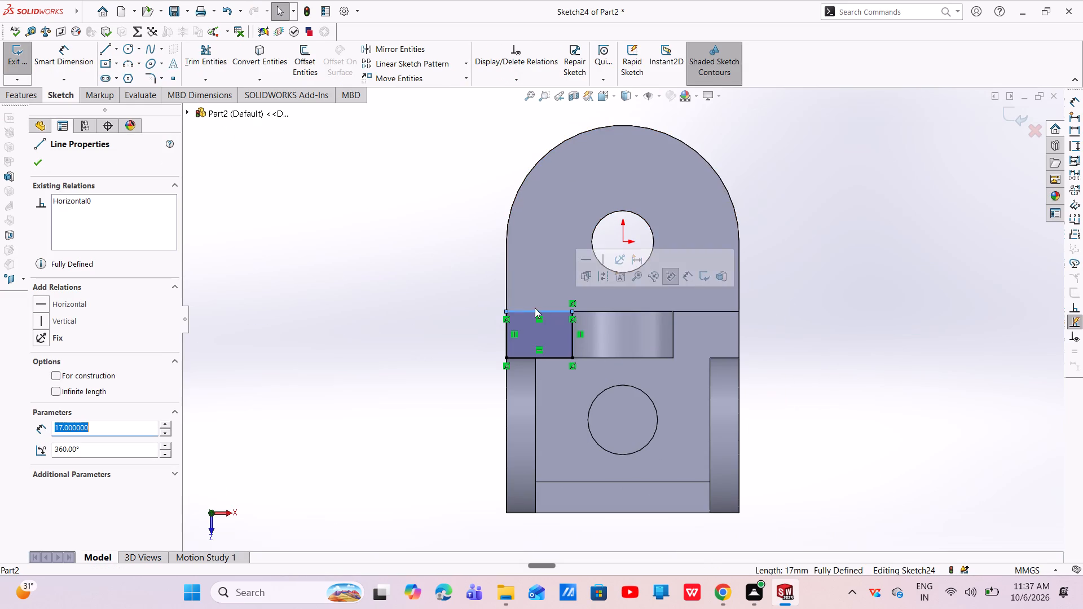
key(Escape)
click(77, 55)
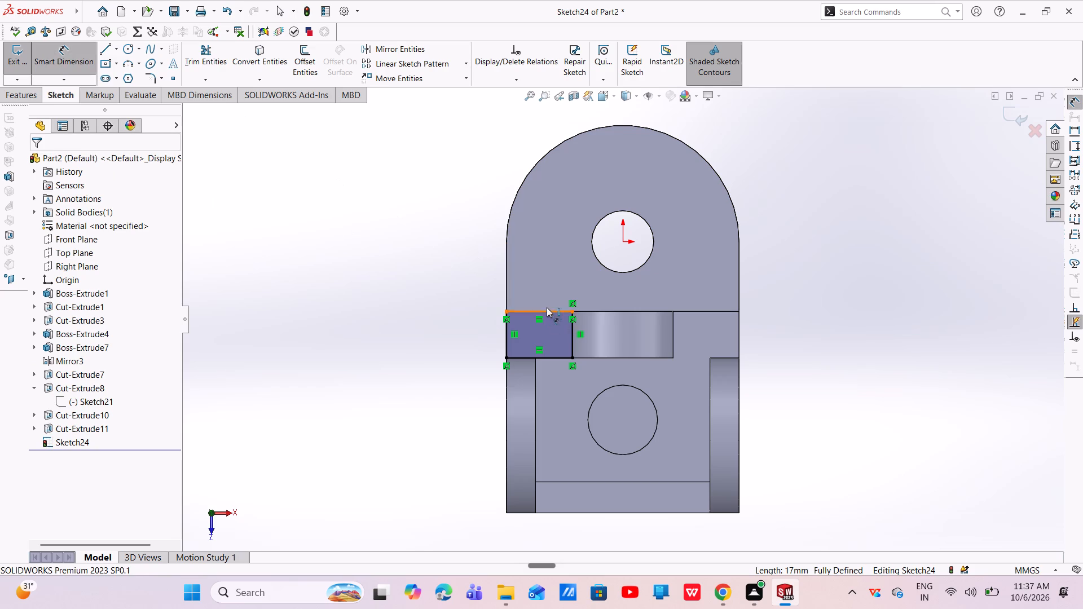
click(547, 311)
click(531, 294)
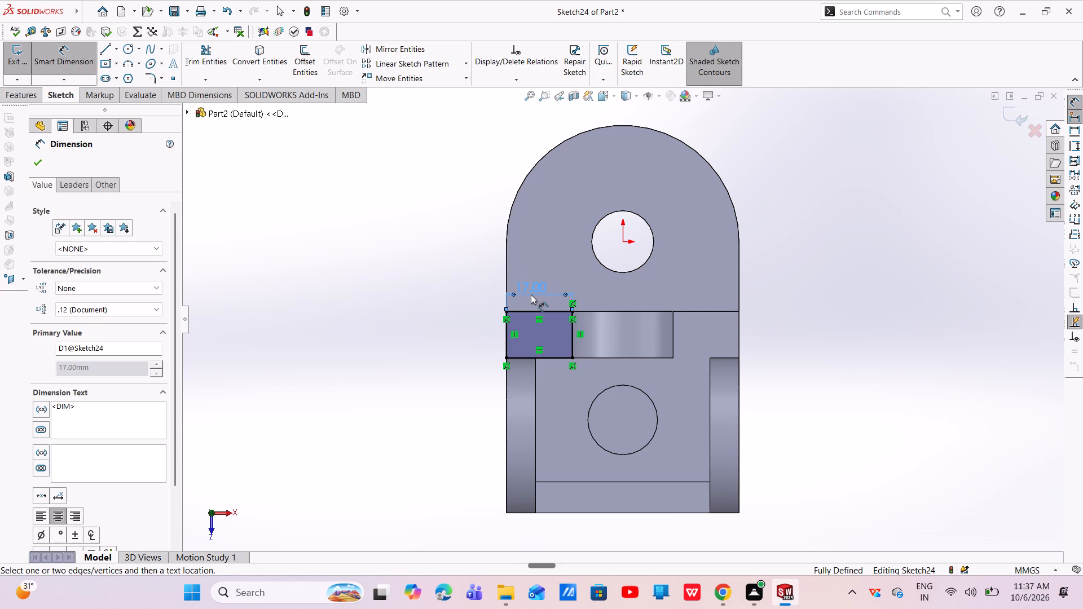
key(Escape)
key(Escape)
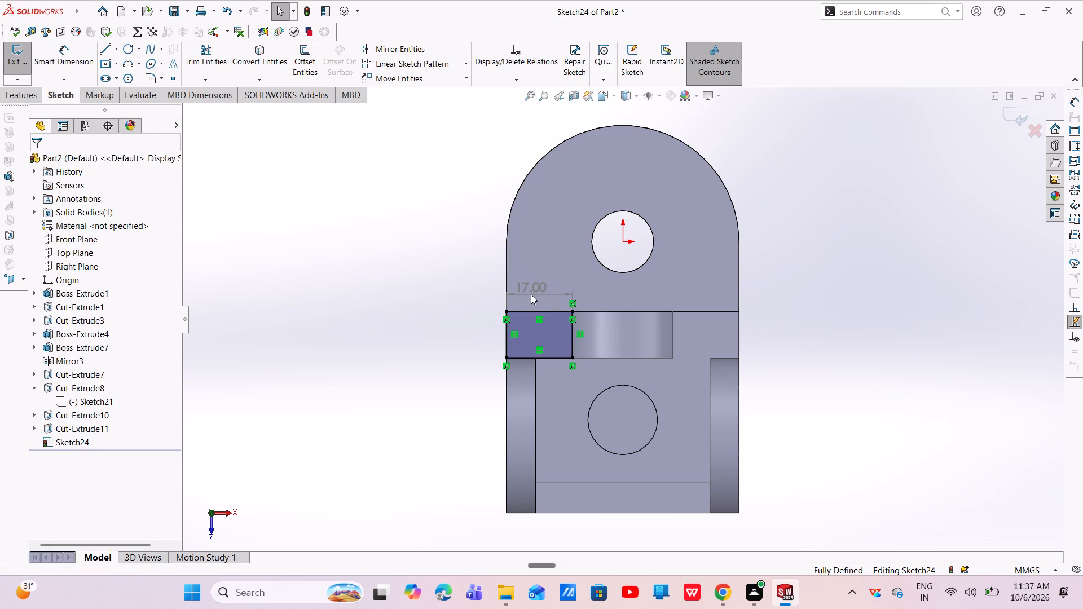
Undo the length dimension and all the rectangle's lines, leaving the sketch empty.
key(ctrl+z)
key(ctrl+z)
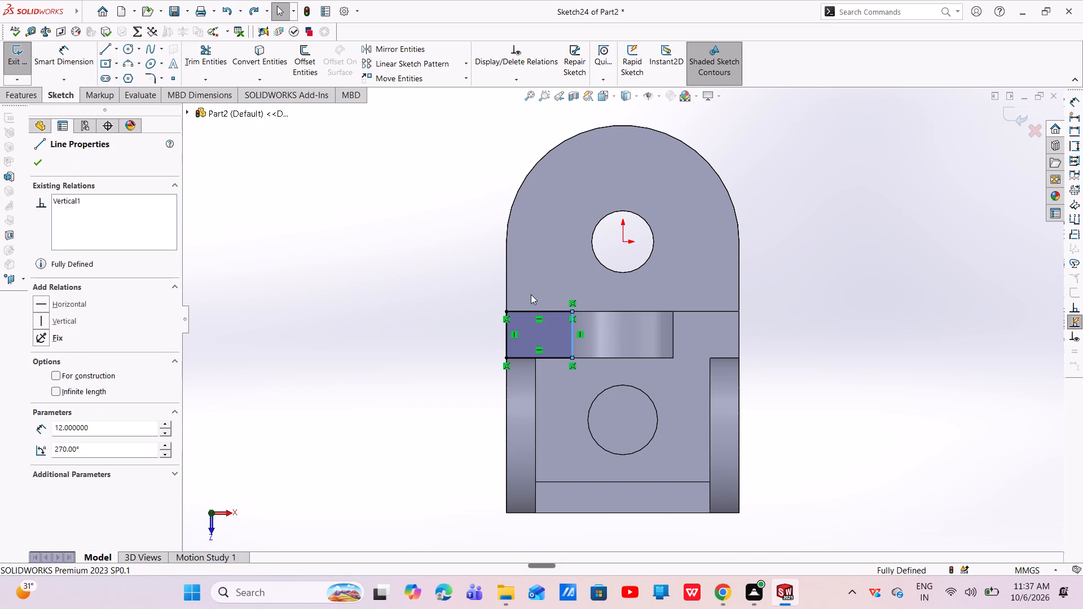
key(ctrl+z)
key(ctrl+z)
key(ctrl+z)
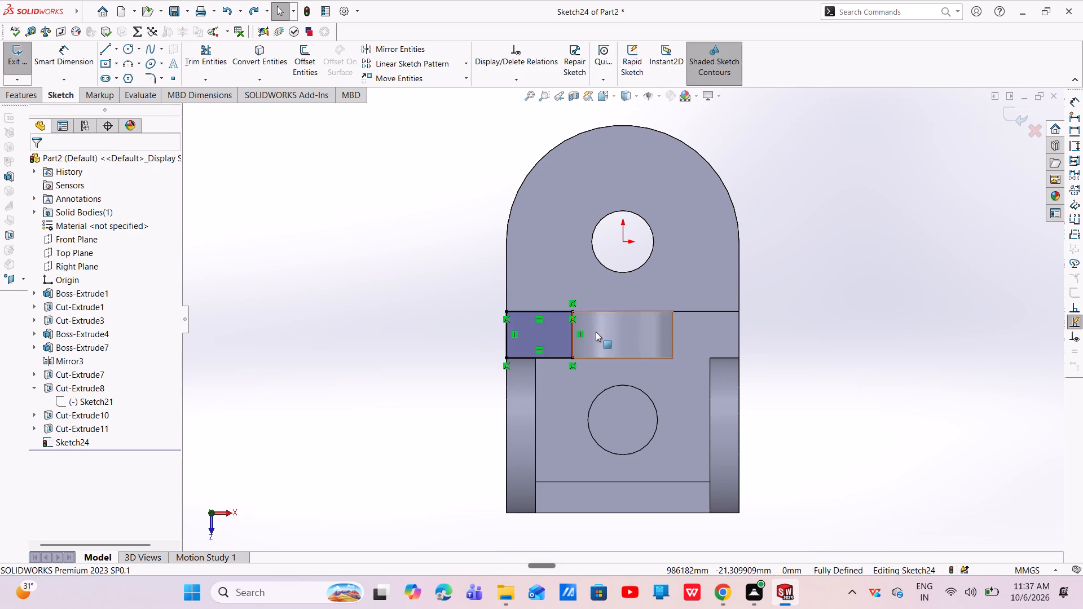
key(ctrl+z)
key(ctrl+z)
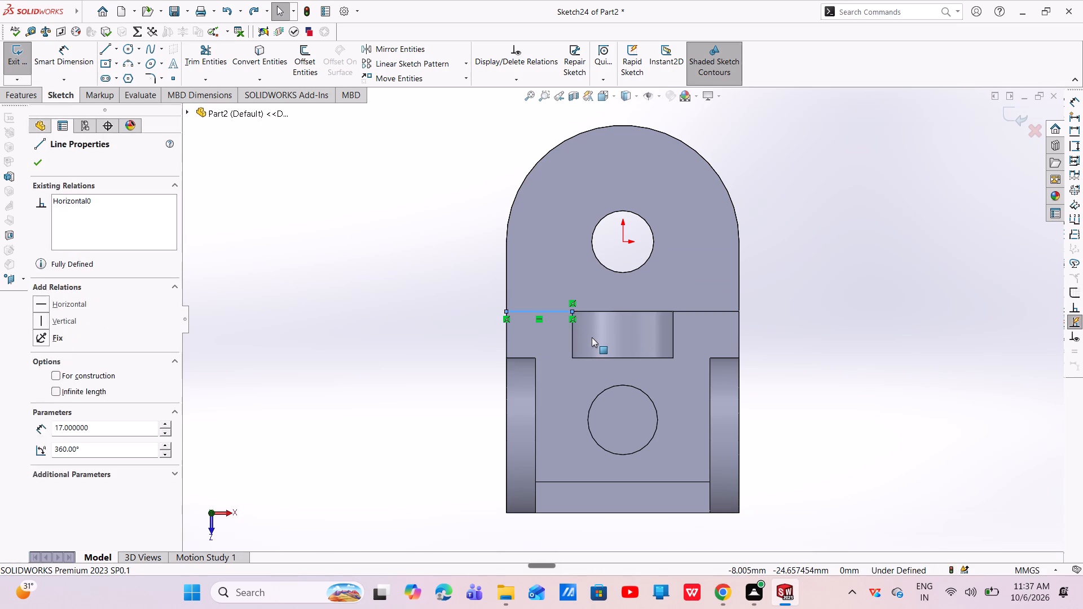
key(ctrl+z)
Start saving the bracket part and discard the empty sketch so the saving can continue.
middle_drag(618, 360, 421, 464)
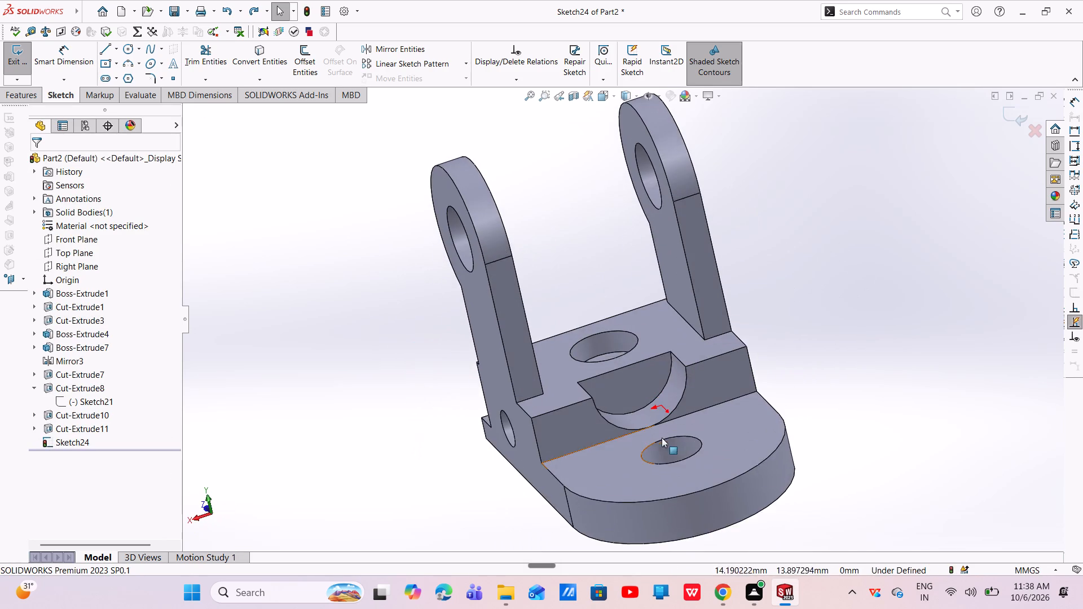
scroll(666, 416, up, 7)
middle_drag(650, 365, 536, 509)
scroll(513, 446, down, 1)
middle_drag(698, 495, 745, 463)
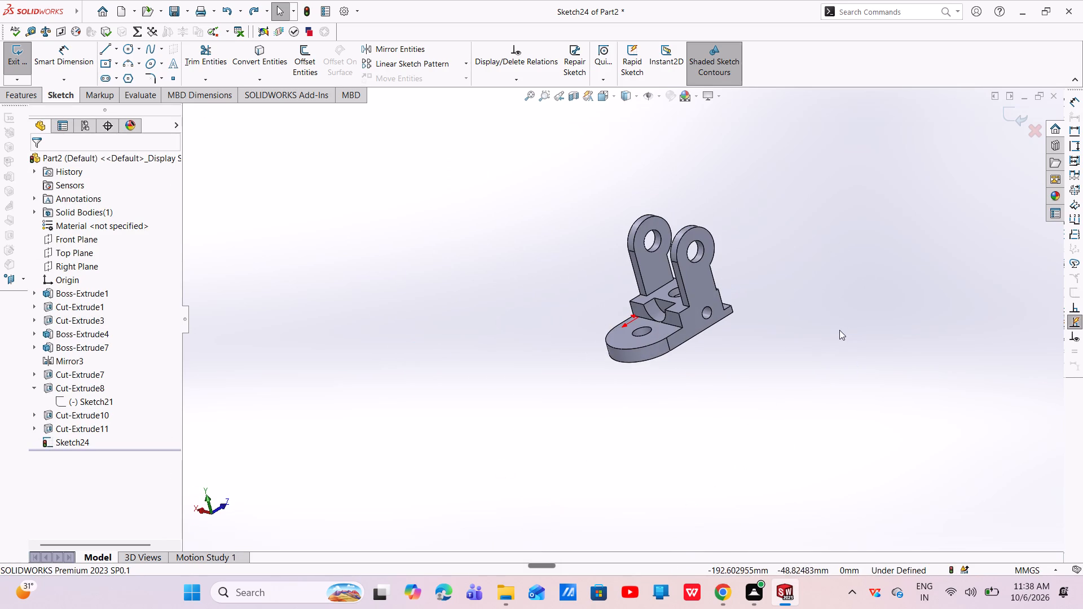
key(ctrl+s)
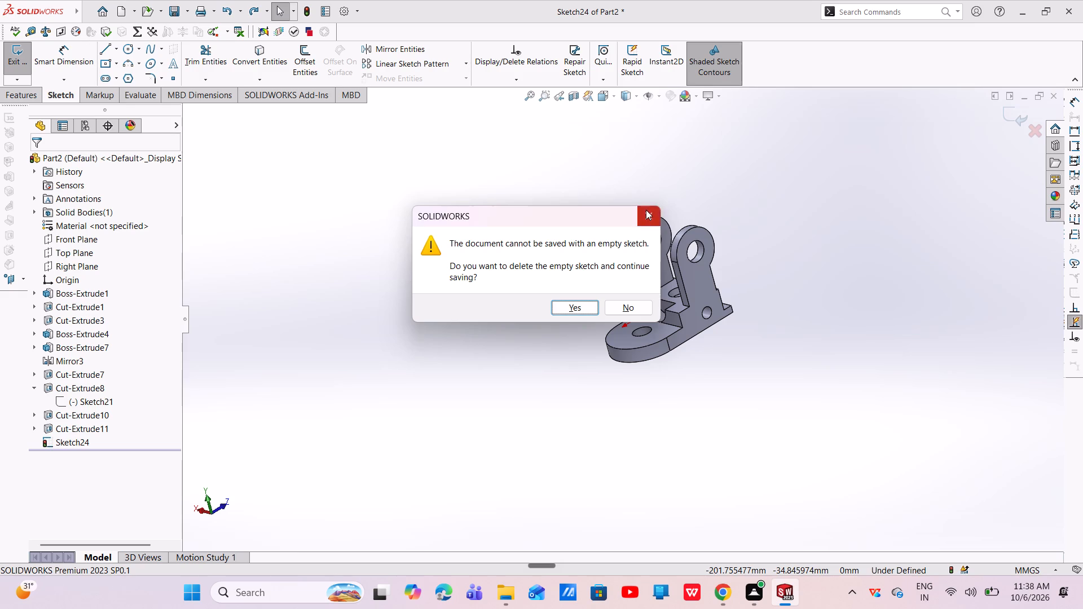
click(646, 210)
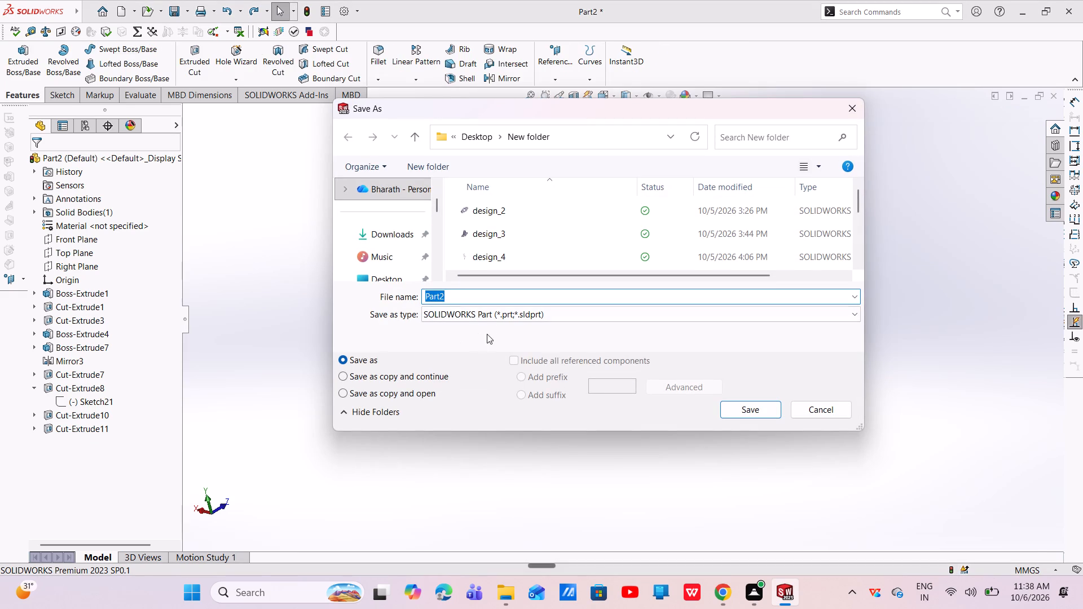
Save the part as design_10 in the Desktop's New folder, rebuilding the document before saving.
key(BackSpace)
text(design)
key(shift+underscore)
key(Escape)
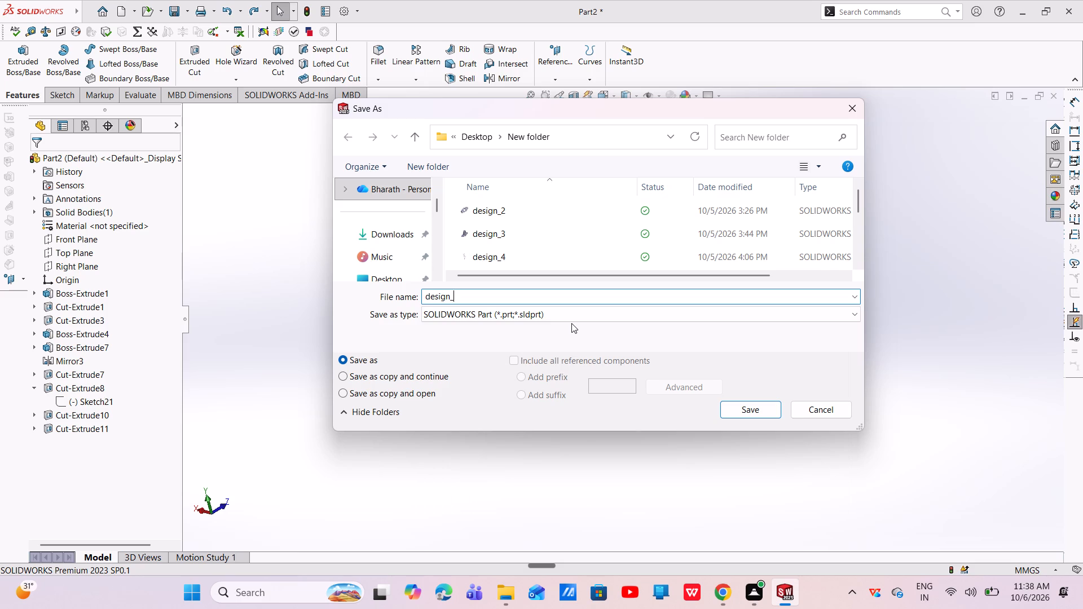
scroll(527, 233, down, 8)
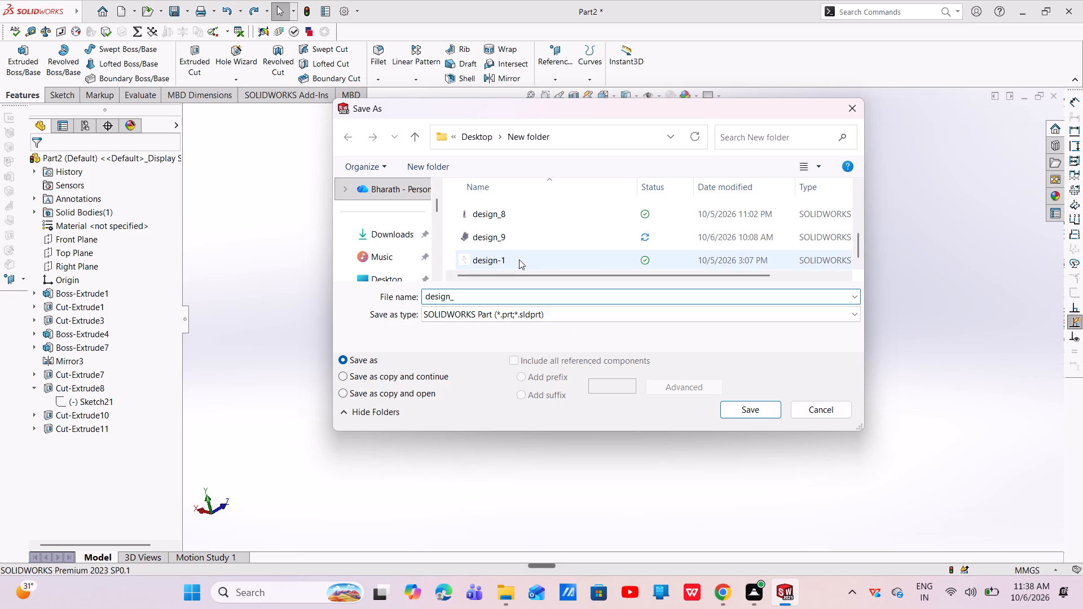
scroll(519, 259, up, 10)
key(1)
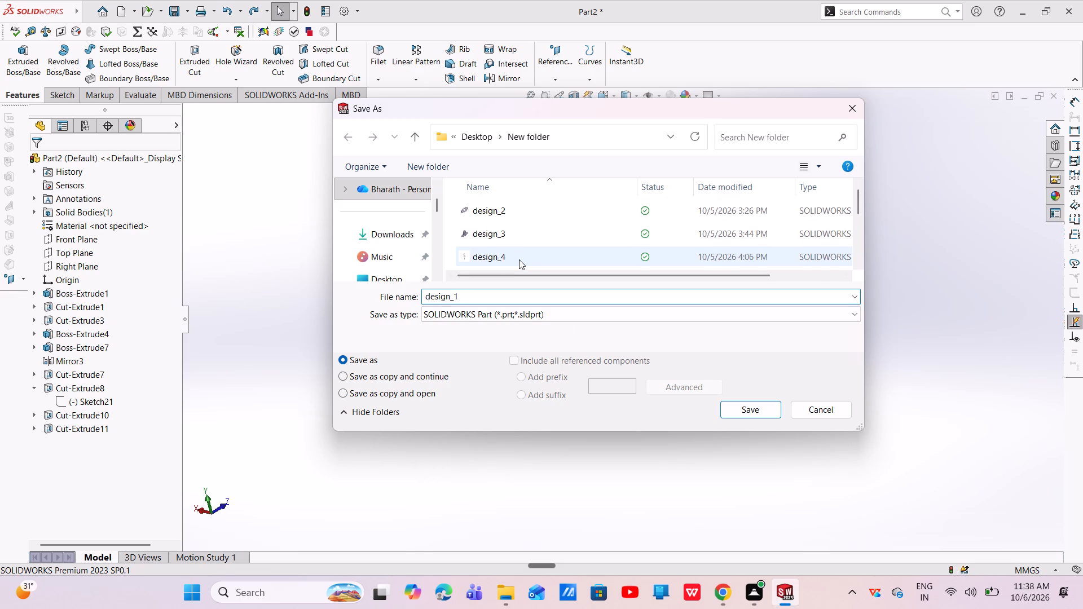
key(0)
key(Return)
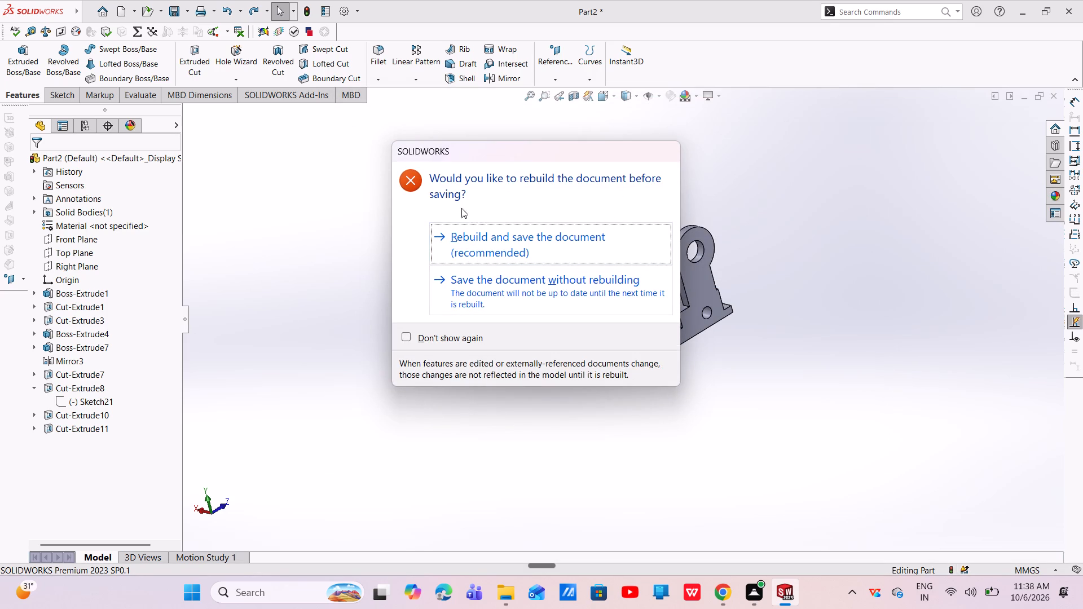
click(419, 180)
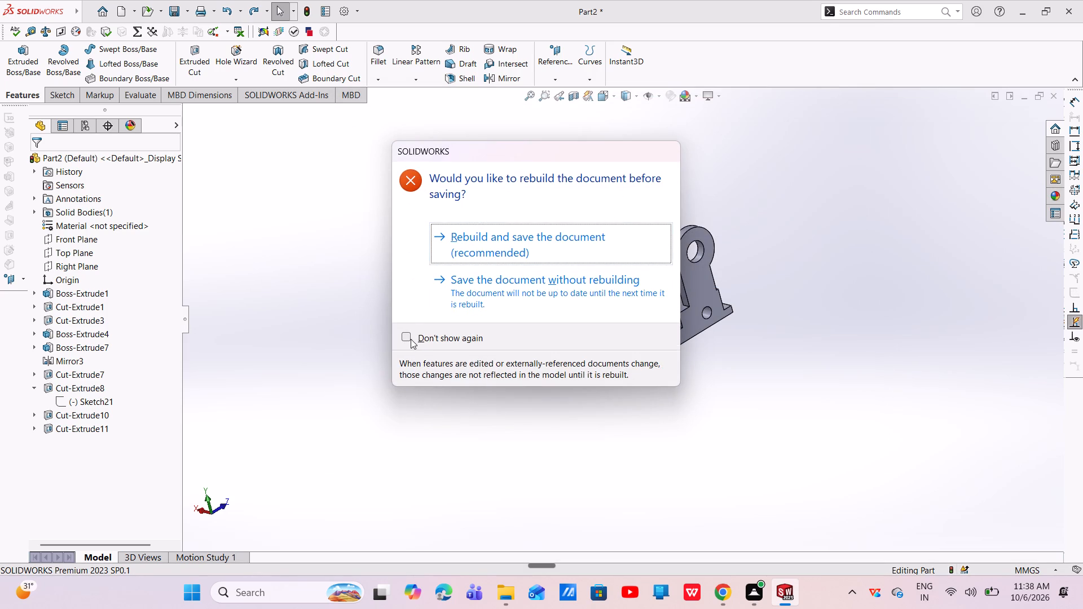
click(674, 528)
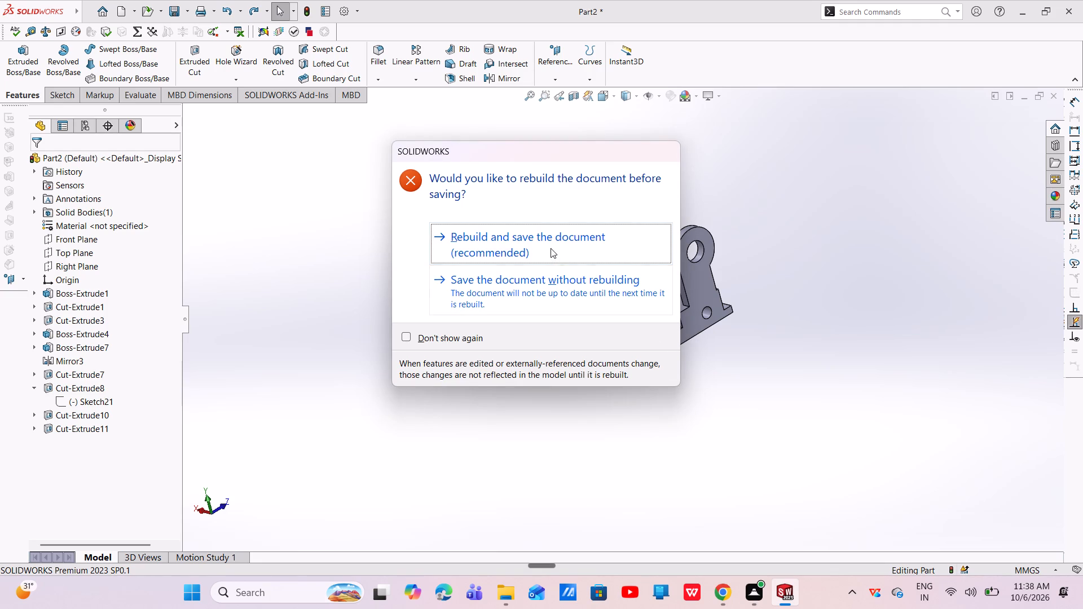
click(542, 234)
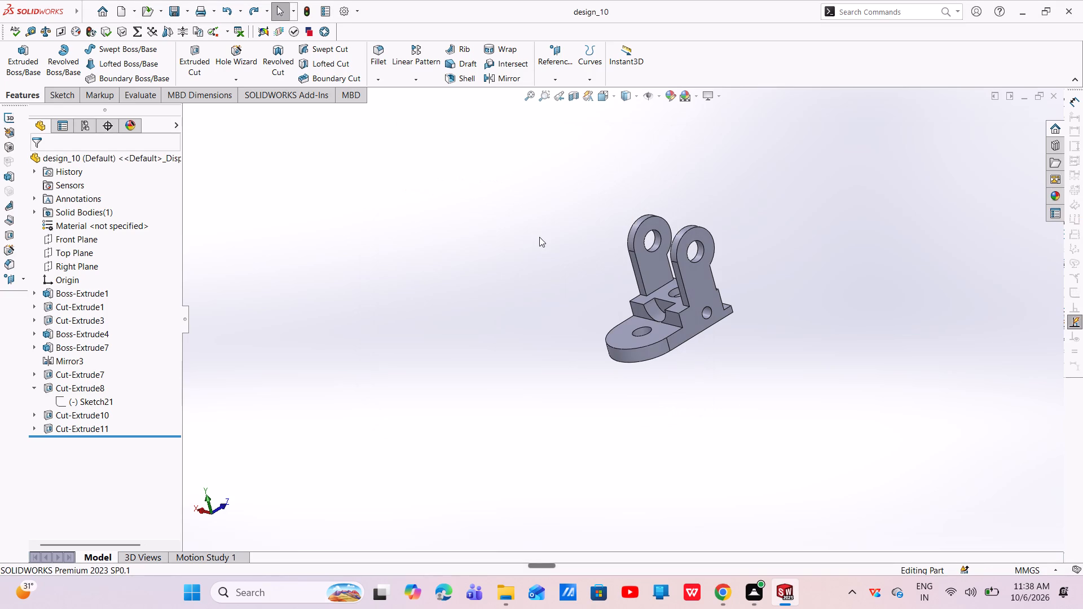
Save the design_10 part again.
scroll(709, 311, down, 3)
scroll(704, 312, up, 1)
scroll(703, 312, down, 1)
middle_drag(625, 316, 622, 443)
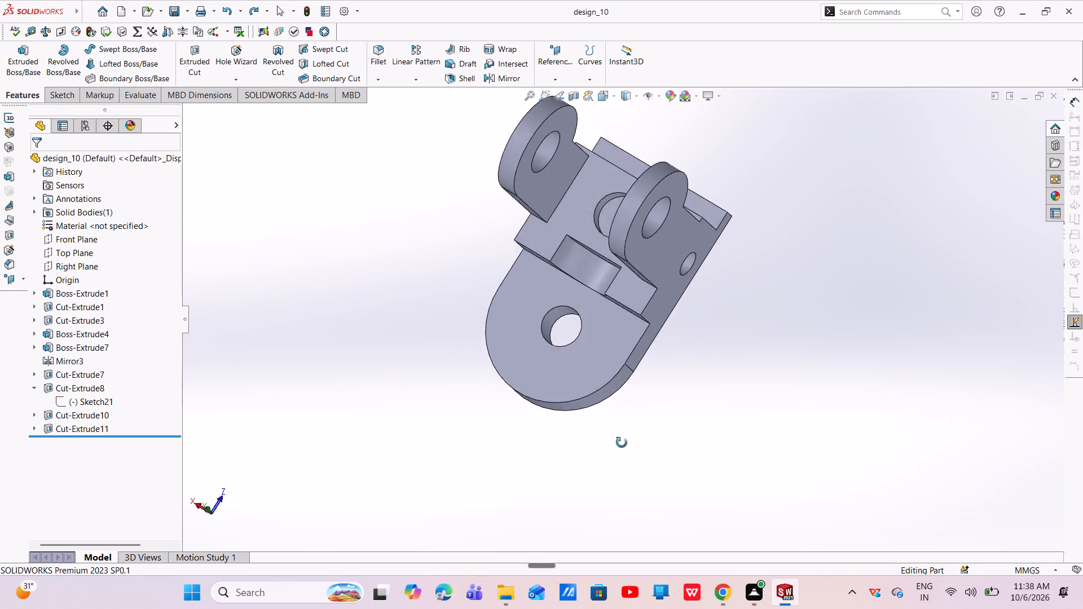
middle_drag(622, 443, 606, 383)
key(ctrl+s)
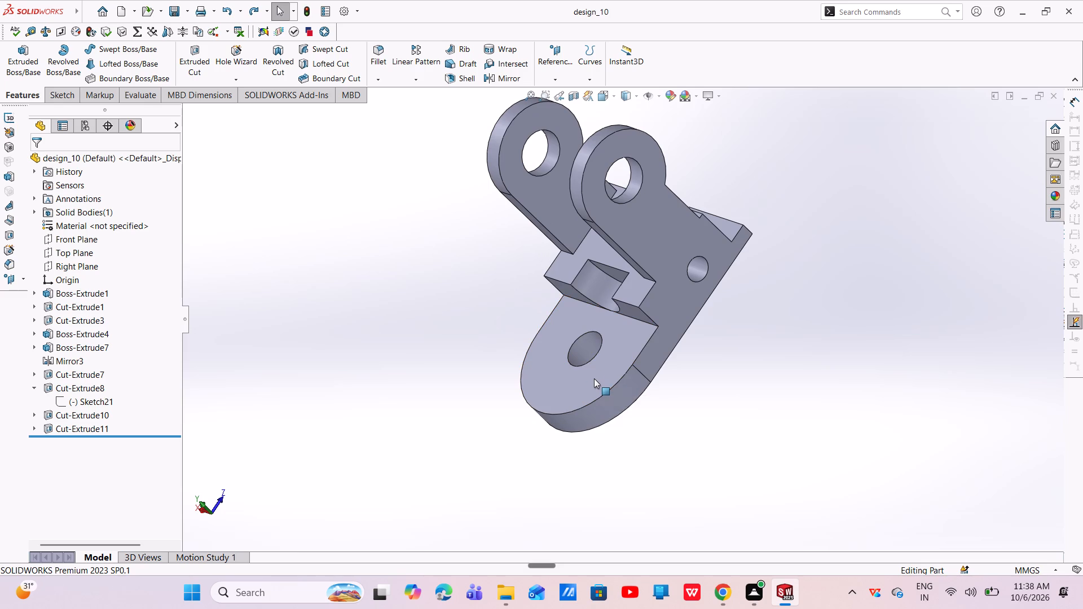
Save a copy of the bracket in Adobe Portable Document Format (PDF) as design_10 in New folder.
click(184, 11)
click(186, 24)
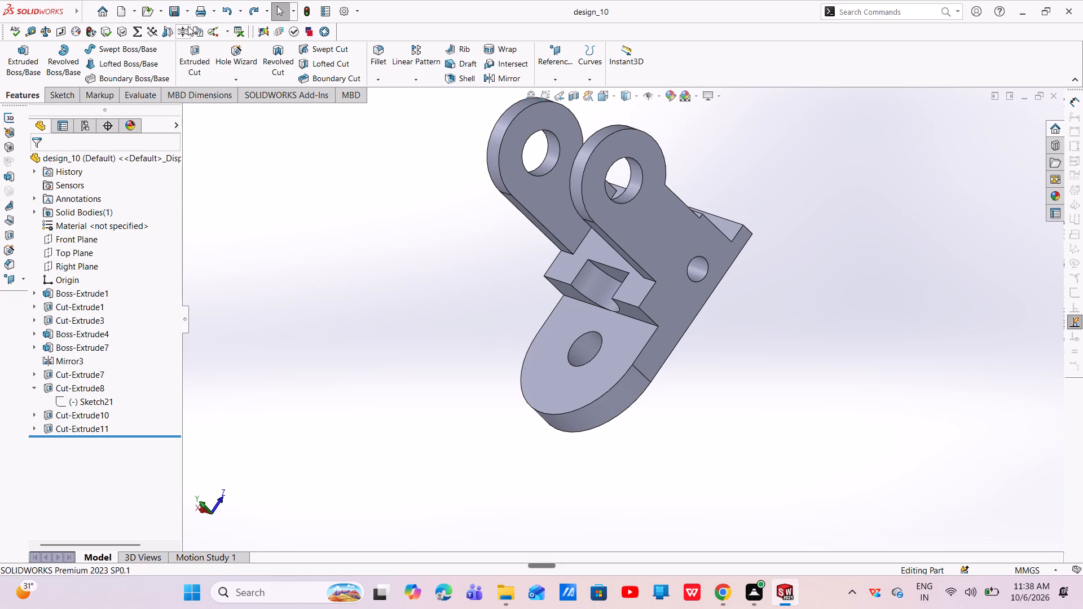
click(183, 13)
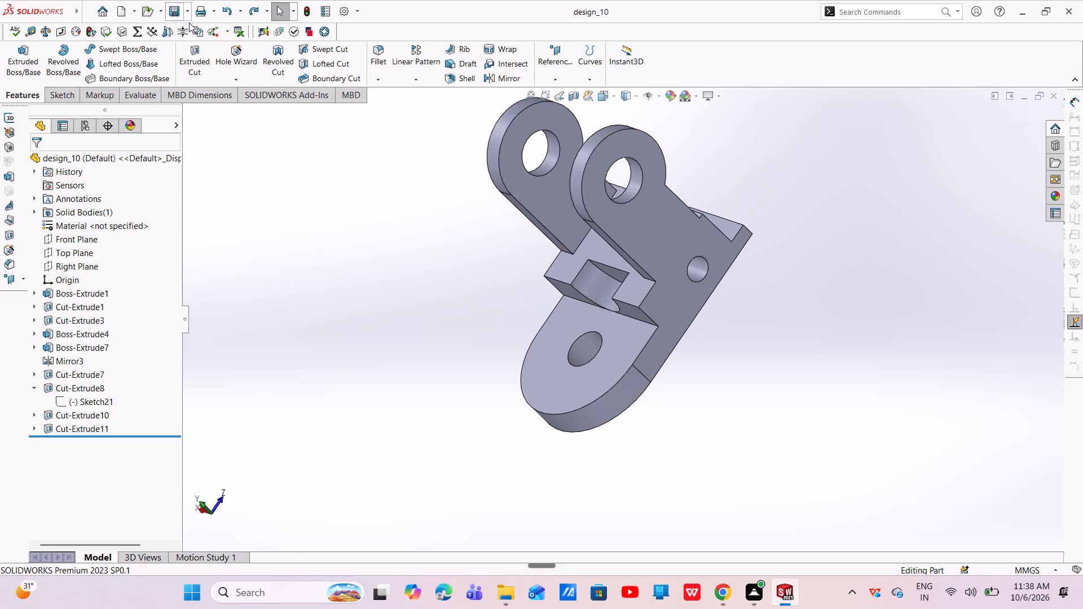
click(187, 11)
click(196, 41)
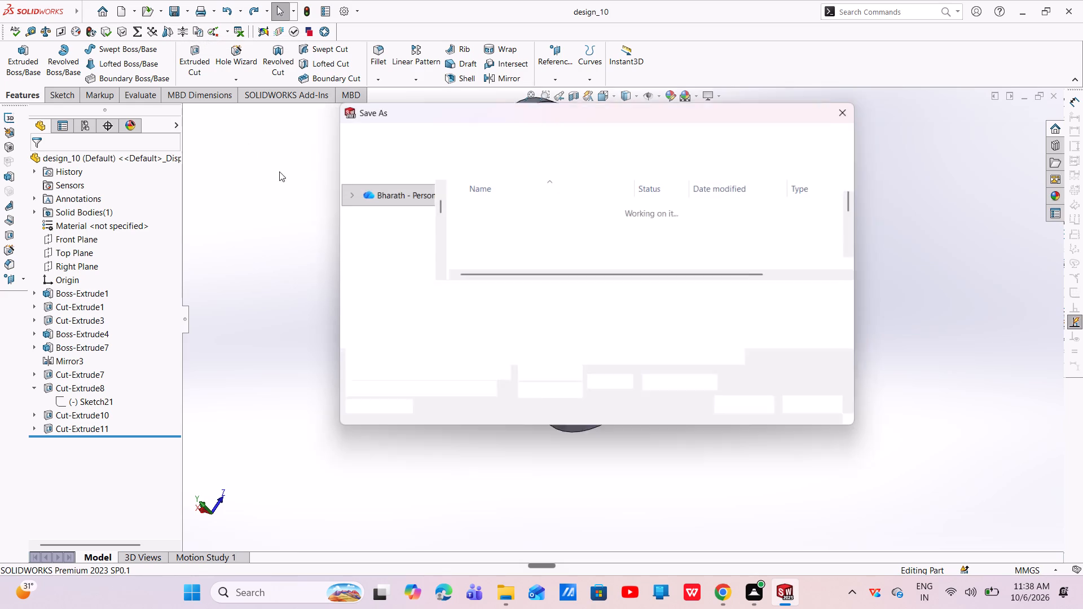
click(579, 310)
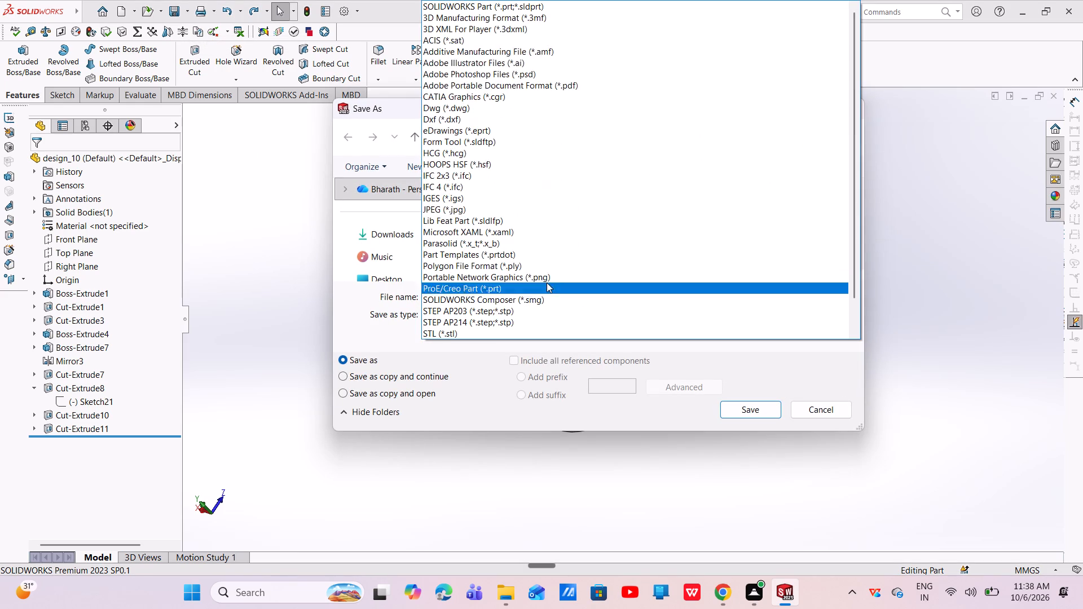
click(531, 81)
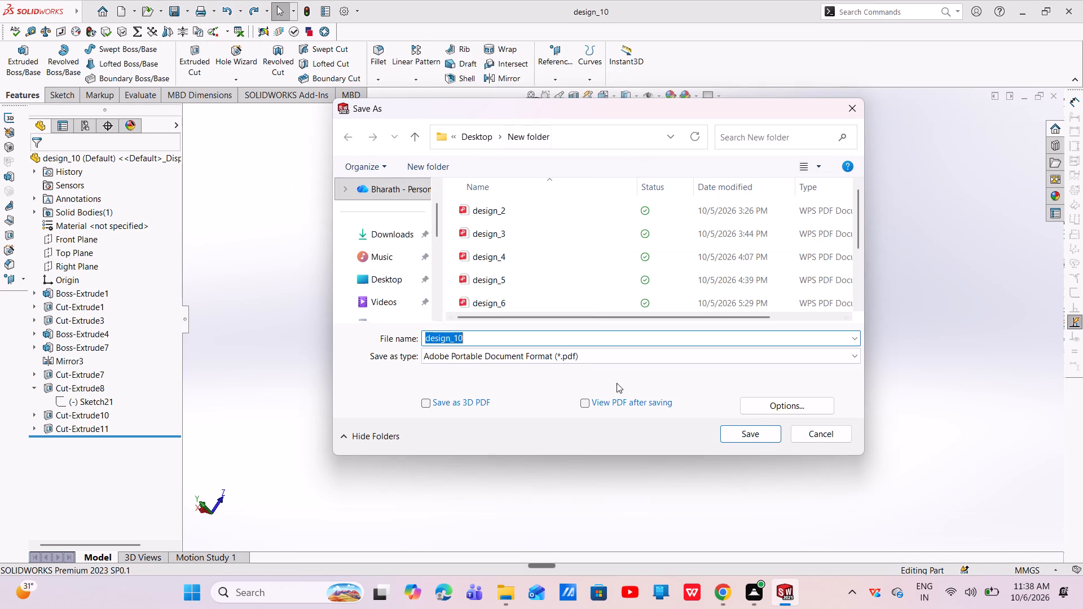
click(737, 439)
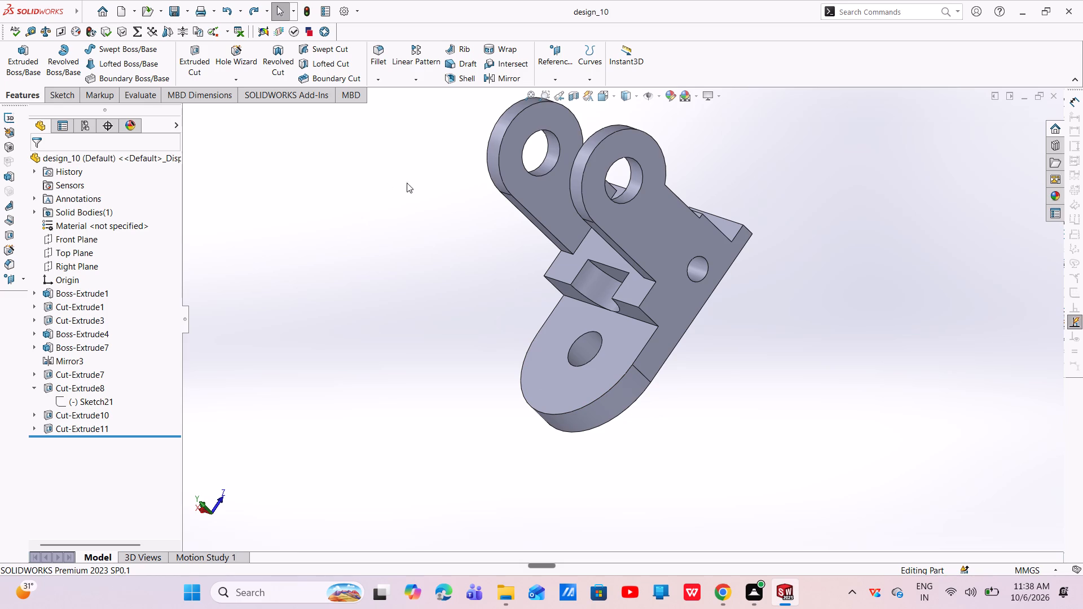
Save the design_10 part once more after the PDF export.
scroll(601, 334, up, 2)
middle_drag(605, 302, 703, 372)
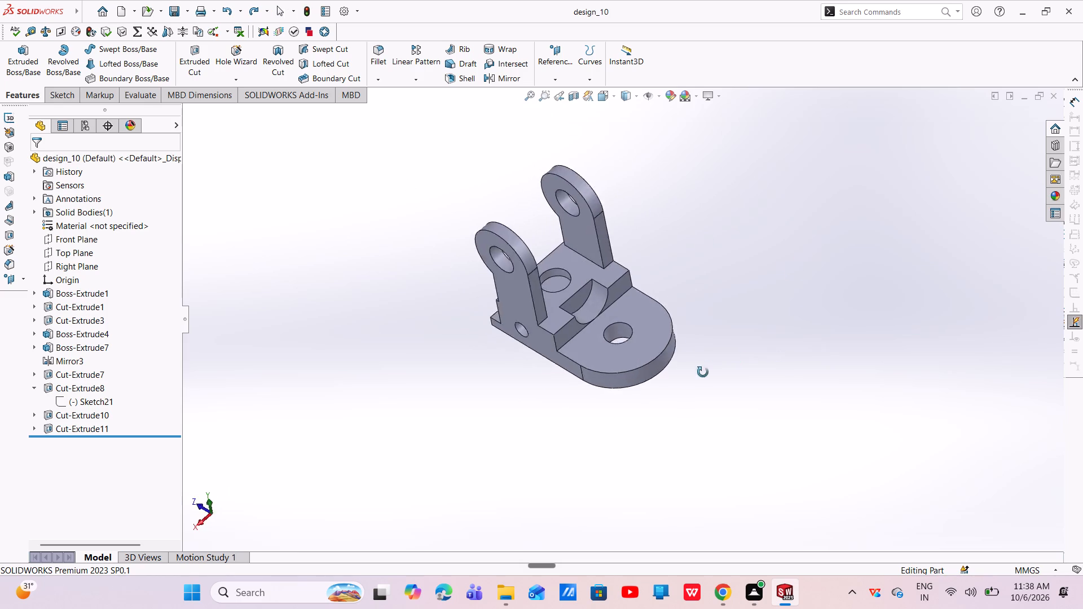
middle_drag(703, 372, 660, 349)
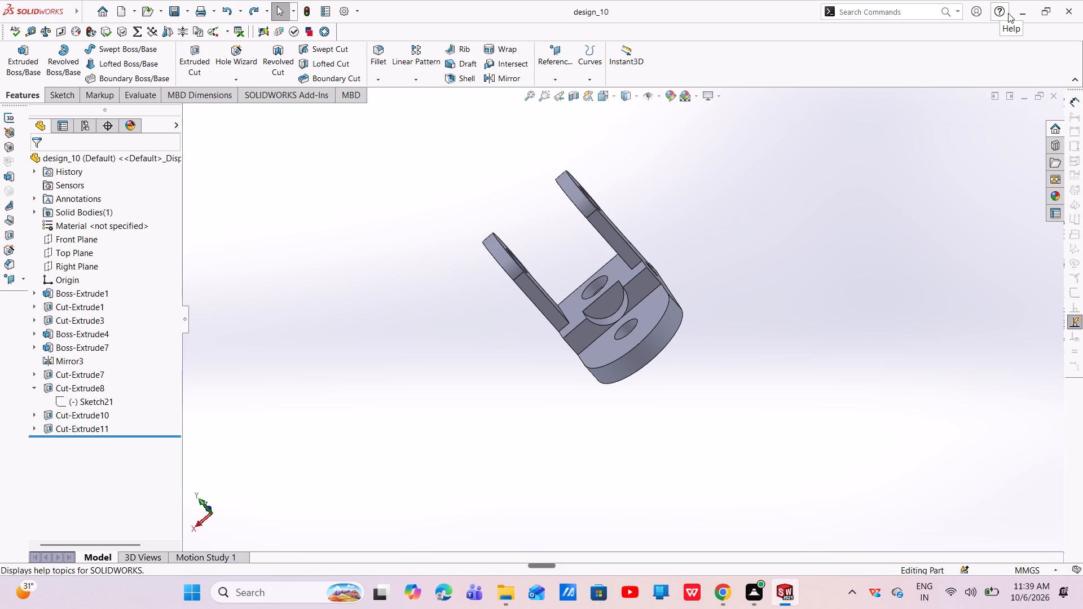
key(ctrl+s)
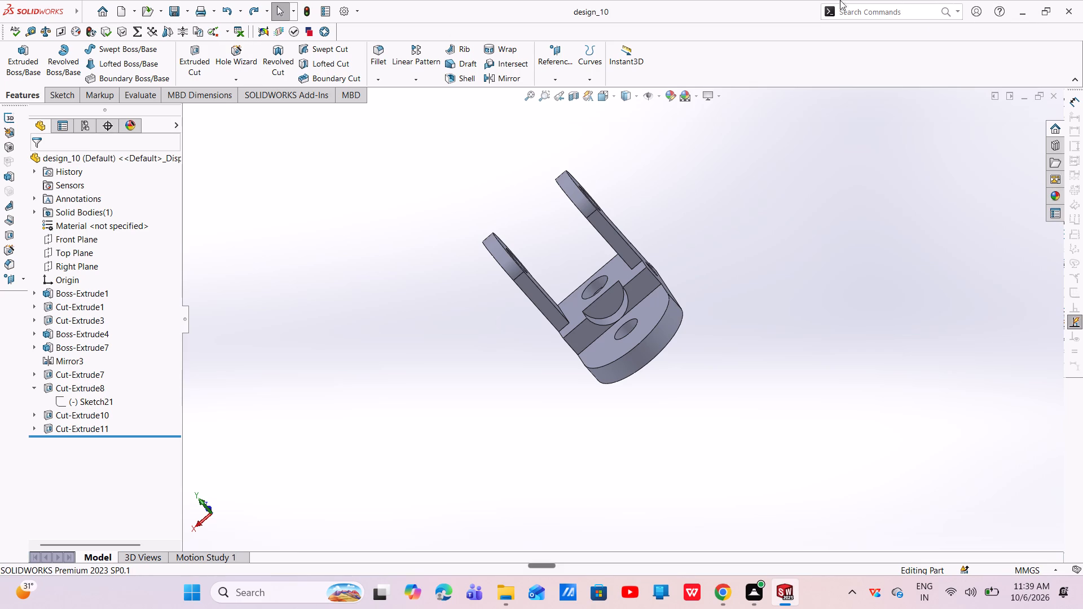